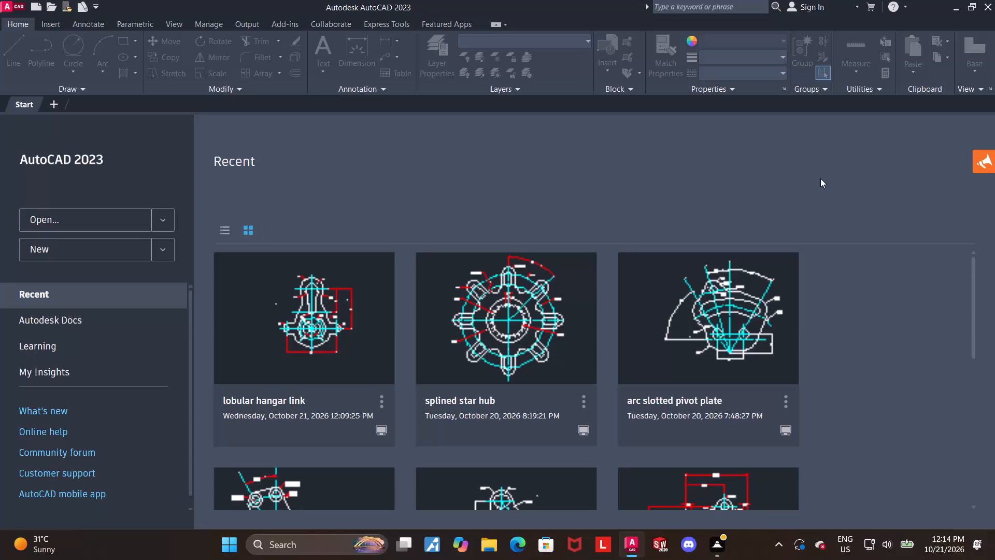
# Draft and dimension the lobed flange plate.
# Create a new drawing from the acad.dwt template.
pyautogui.click(104, 242)
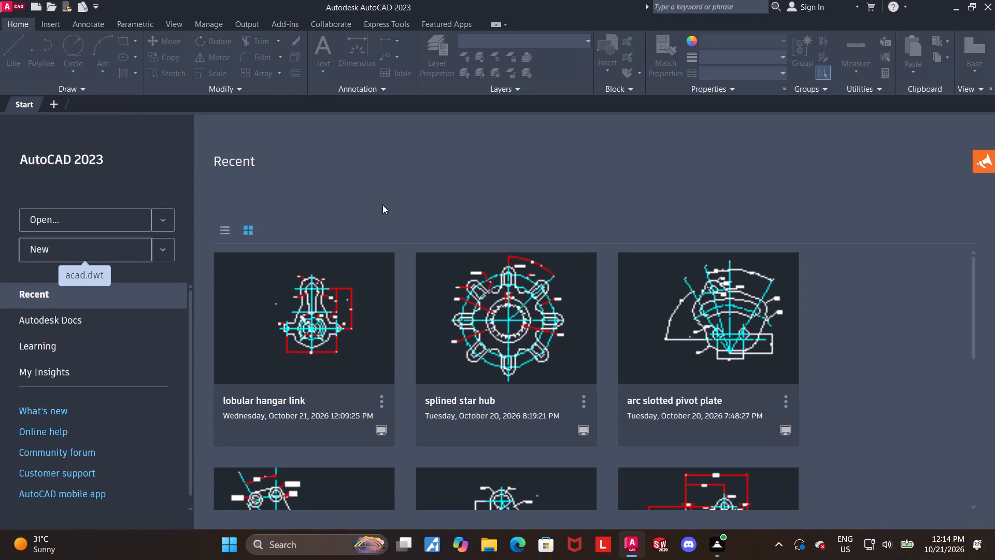
# Turn on log file recording with LOGFILEON.
pyautogui.write('logfile')
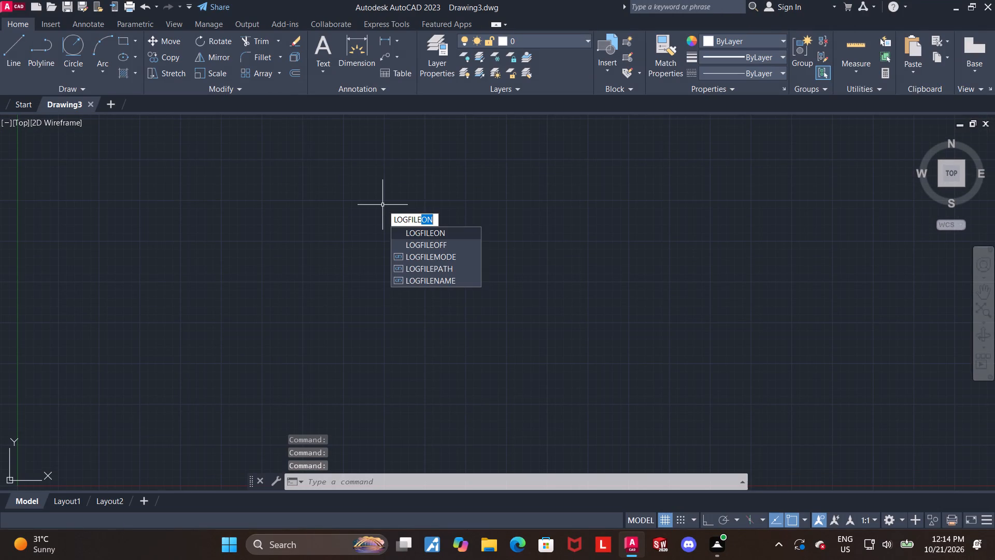
pyautogui.click(406, 227)
pyautogui.press('Return')
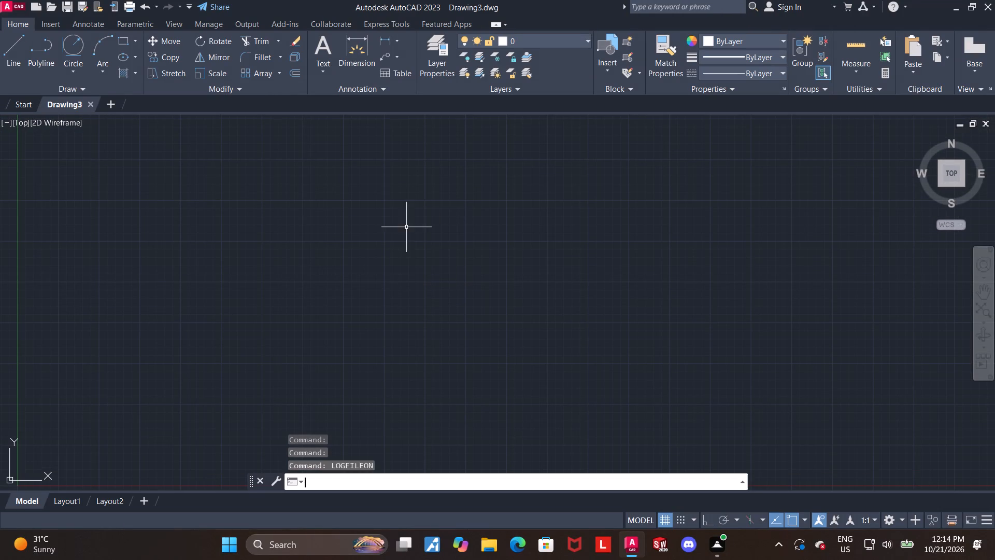
pyautogui.press('Return')
# Set the model space limits from 0,0 to 100,100.
pyautogui.write('limits')
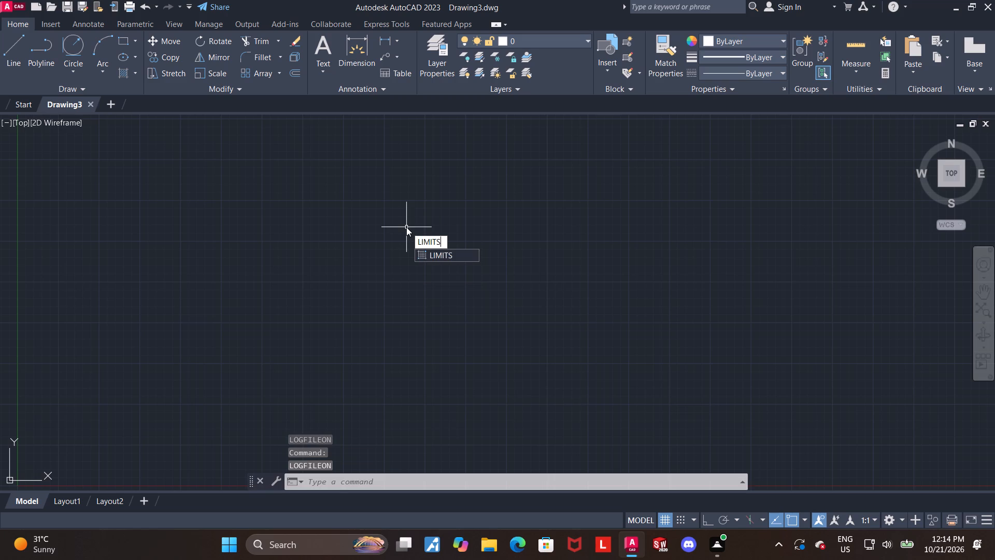
pyautogui.press('Return')
pyautogui.write('0,0')
pyautogui.press('Return')
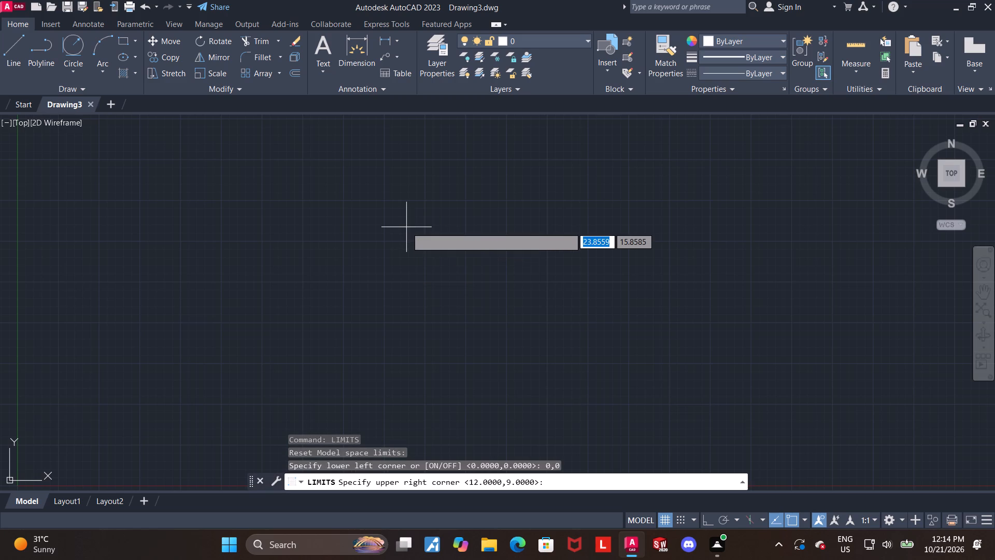
pyautogui.write('100,100')
pyautogui.press('Return')
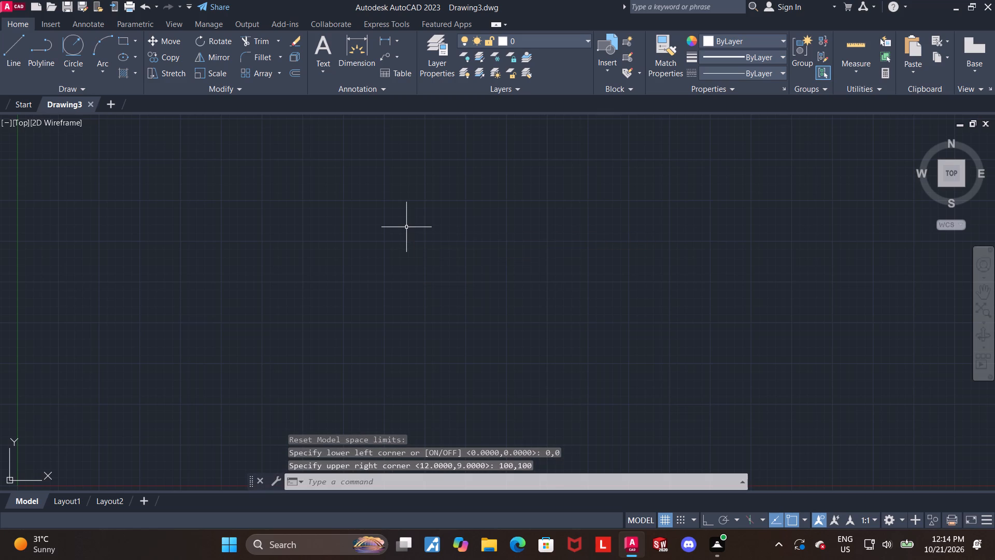
# Draw a circle of radius 43.5 in the open area of the drawing.
pyautogui.scroll(-4, 408, 226)
pyautogui.moveTo(825, 235); pyautogui.dragTo(539, 364, button='middle')
pyautogui.scroll(-1, 561, 279)
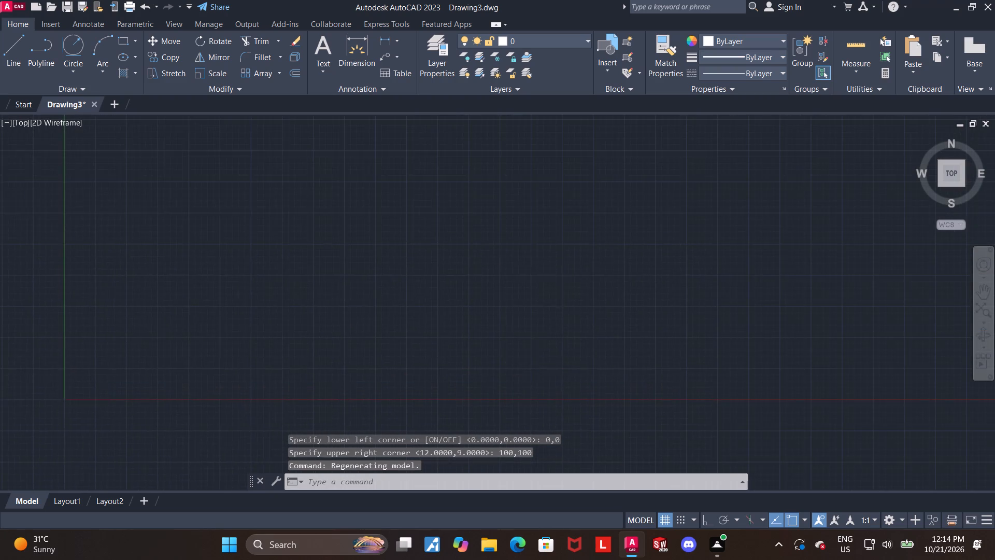
pyautogui.moveTo(588, 267); pyautogui.dragTo(366, 343, button='middle')
pyautogui.click(83, 67)
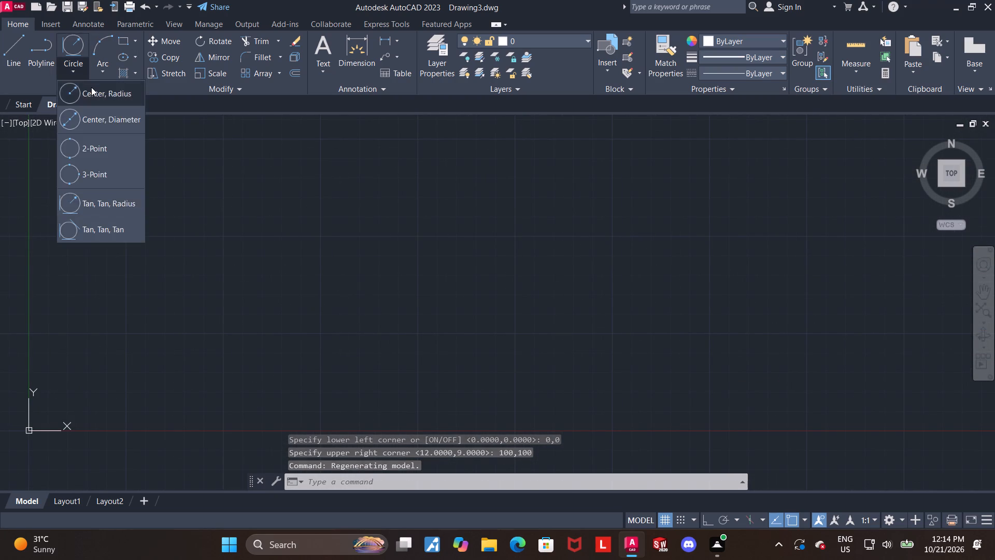
pyautogui.click(92, 90)
pyautogui.moveTo(622, 281); pyautogui.dragTo(607, 324, button='middle')
pyautogui.click(492, 217)
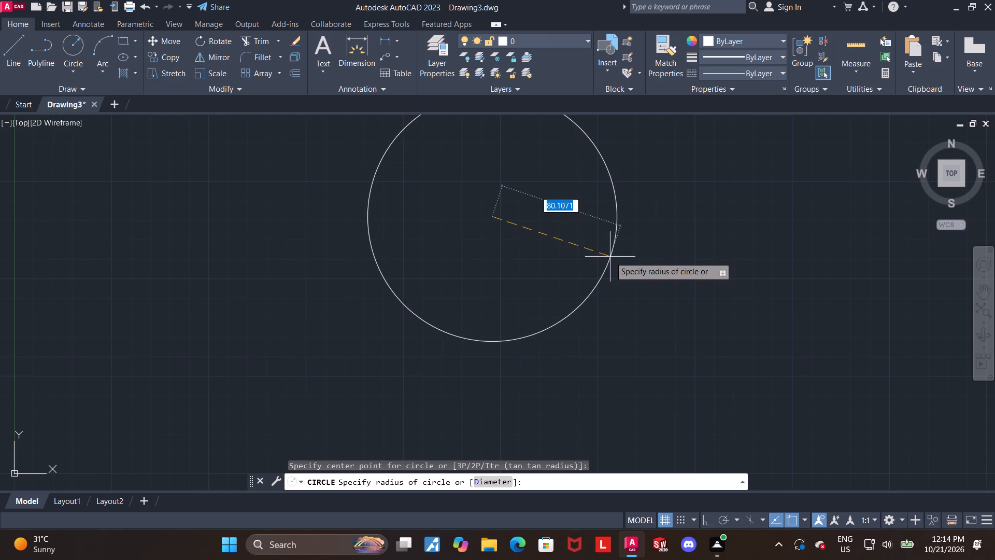
pyautogui.write('43.5')
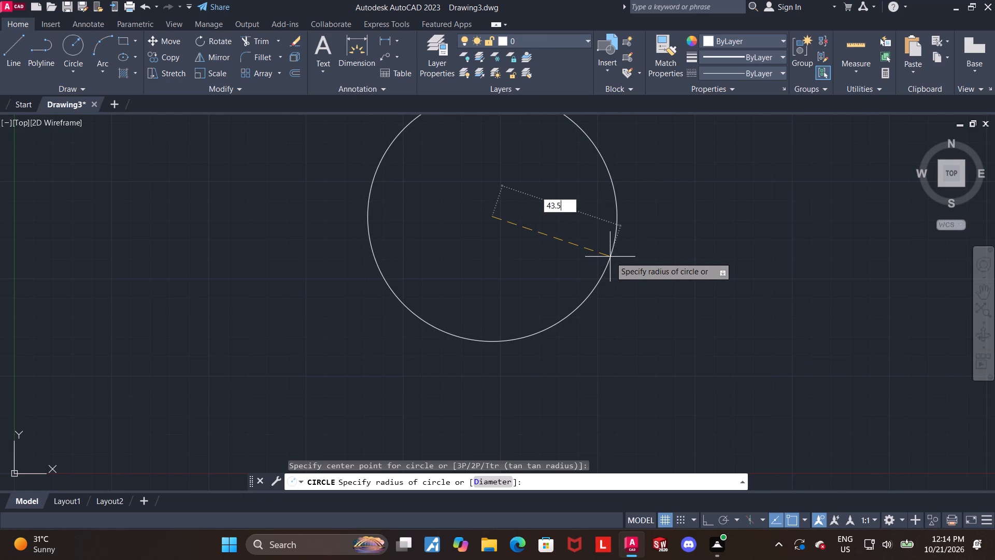
pyautogui.press('Return')
pyautogui.press('Escape')
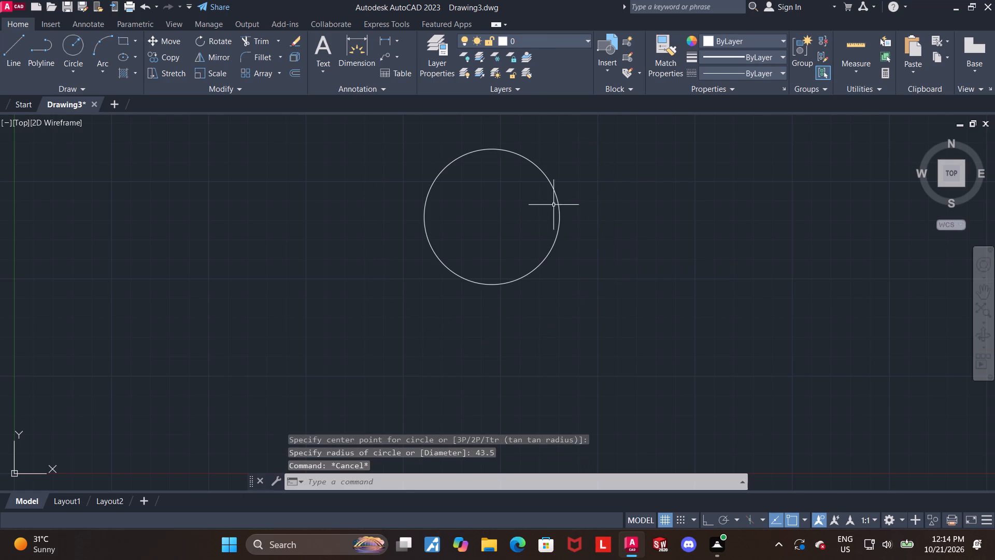
# Load the ACAD_ISO04W100 long-dash dot linetype into the drawing.
pyautogui.click(547, 187)
pyautogui.click(550, 187)
pyautogui.click(555, 187)
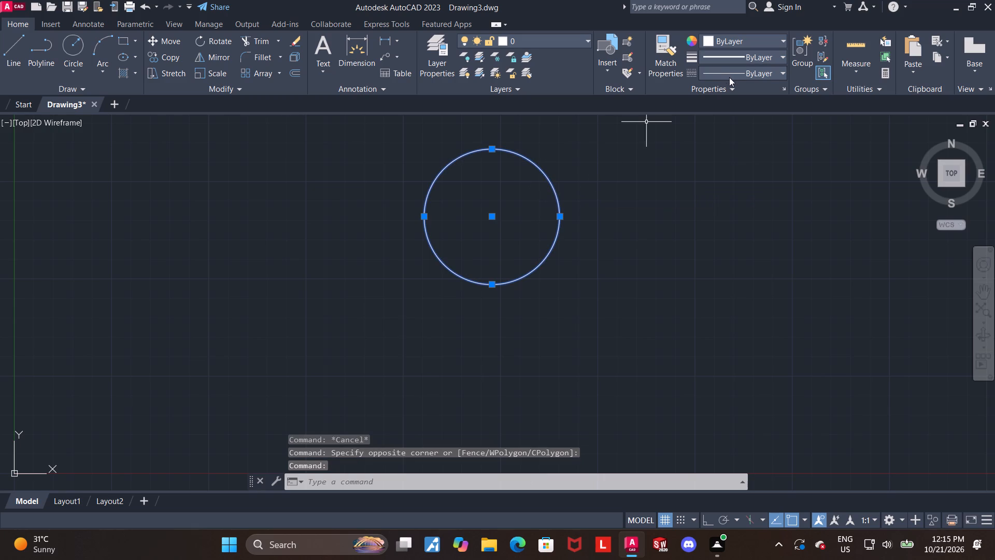
pyautogui.click(729, 77)
pyautogui.click(738, 132)
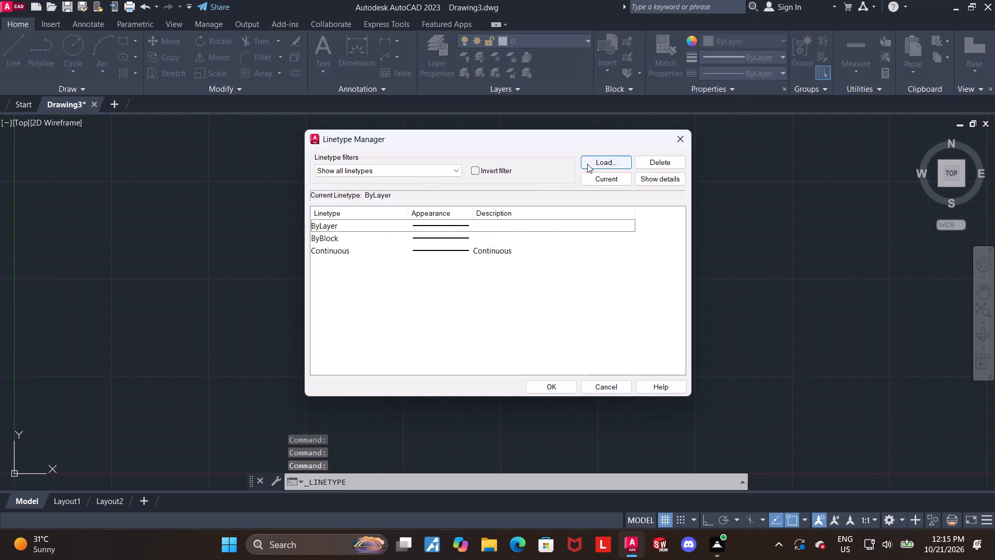
pyautogui.click(589, 163)
pyautogui.doubleClick(534, 267)
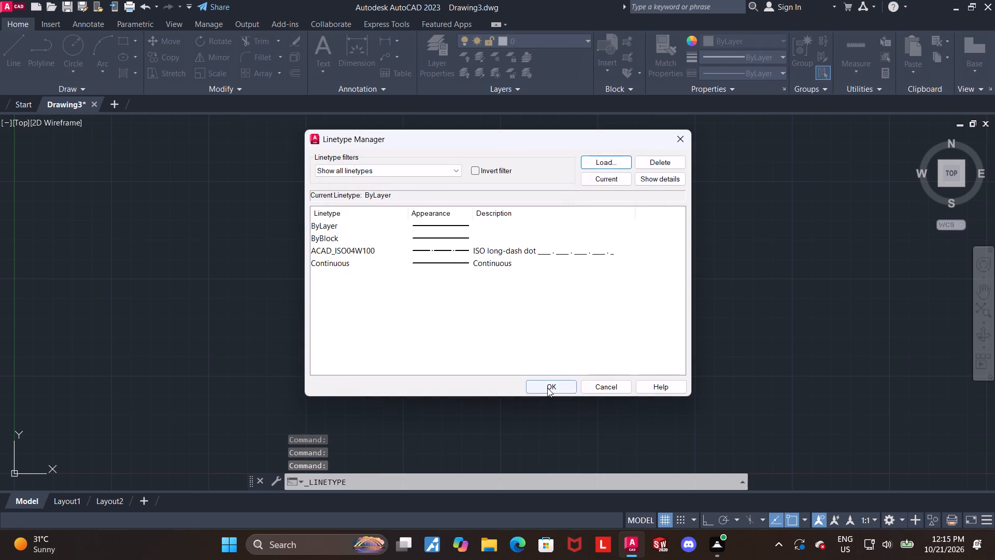
pyautogui.click(548, 388)
# Give the radius 43.5 circle the ACAD_ISO04W100 linetype and the color cyan.
pyautogui.click(564, 302)
pyautogui.click(523, 247)
pyautogui.click(753, 73)
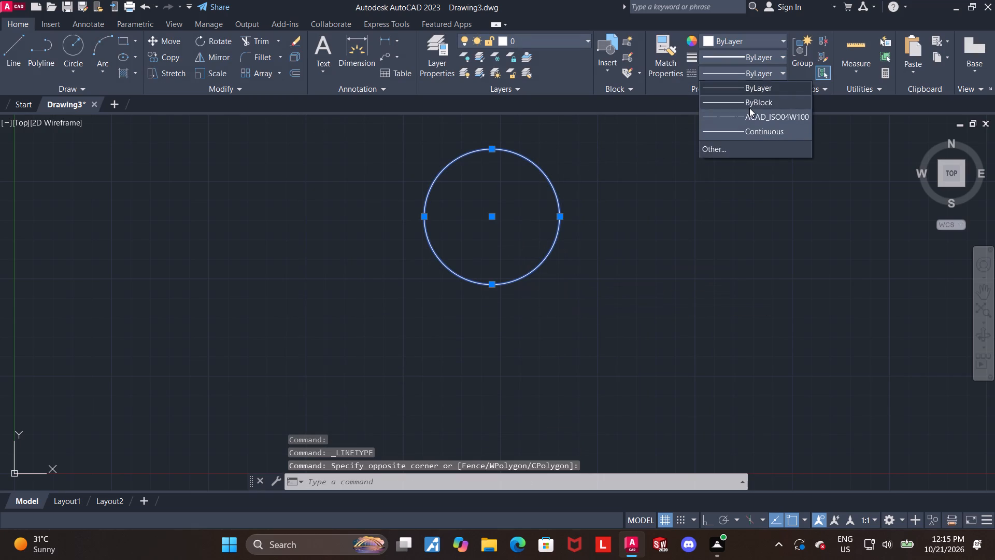
pyautogui.click(749, 113)
pyautogui.click(740, 34)
pyautogui.click(749, 166)
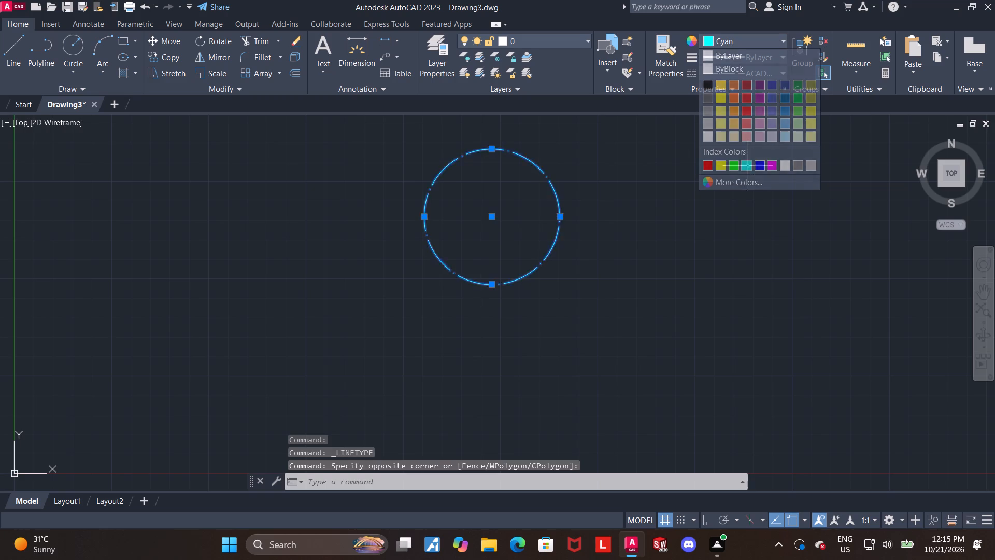
pyautogui.press('Escape')
# Draw a circle of diameter 53 concentric with the cyan circle.
pyautogui.moveTo(620, 239); pyautogui.dragTo(617, 288, button='middle')
pyautogui.moveTo(601, 277); pyautogui.dragTo(608, 241, button='middle')
pyautogui.scroll(1, 604, 267)
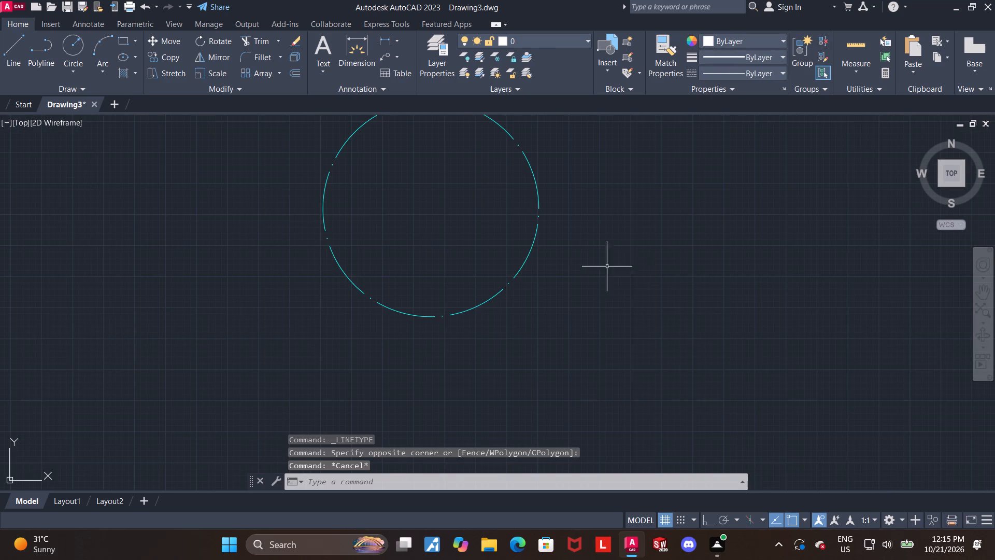
pyautogui.click(73, 43)
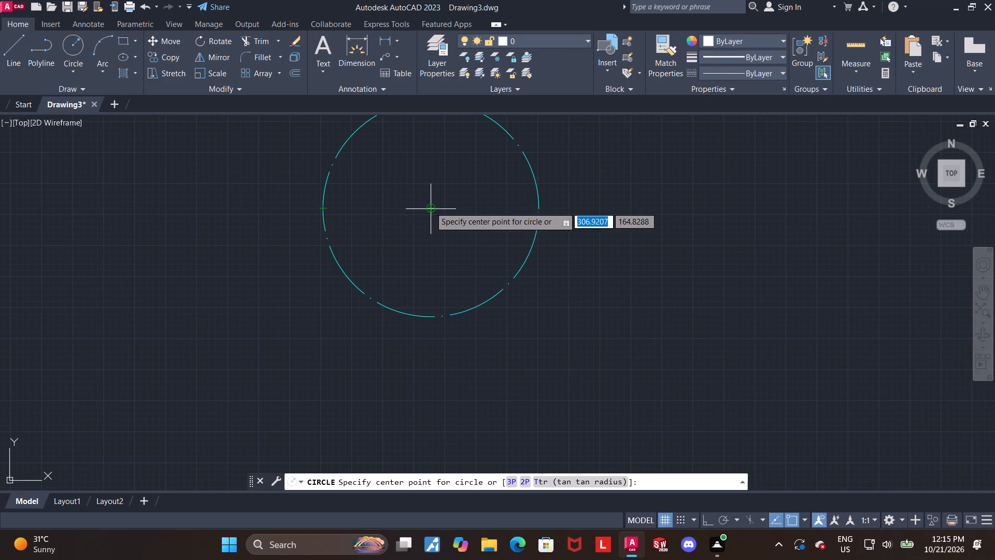
pyautogui.click(430, 207)
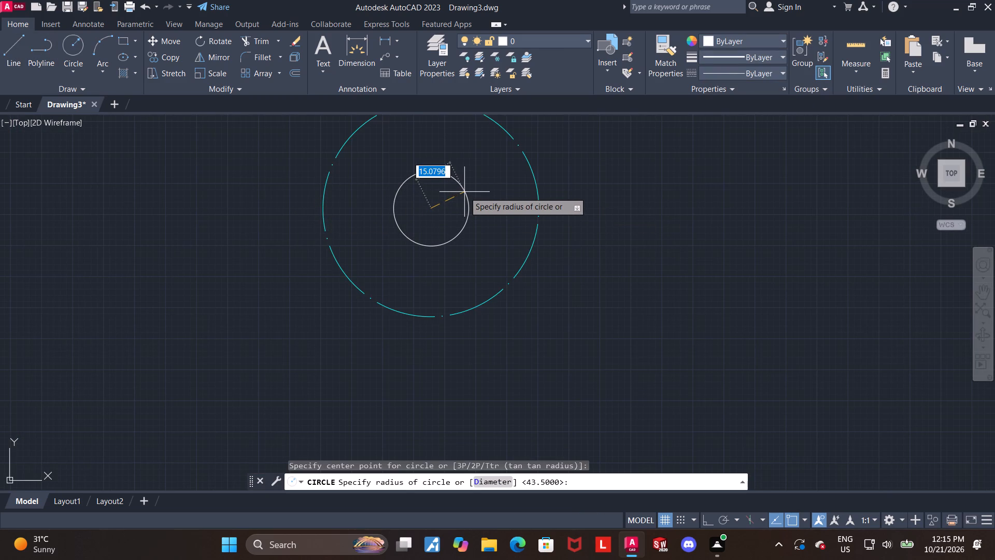
pyautogui.press('d')
pyautogui.press('Return')
pyautogui.write('53')
pyautogui.press('Return')
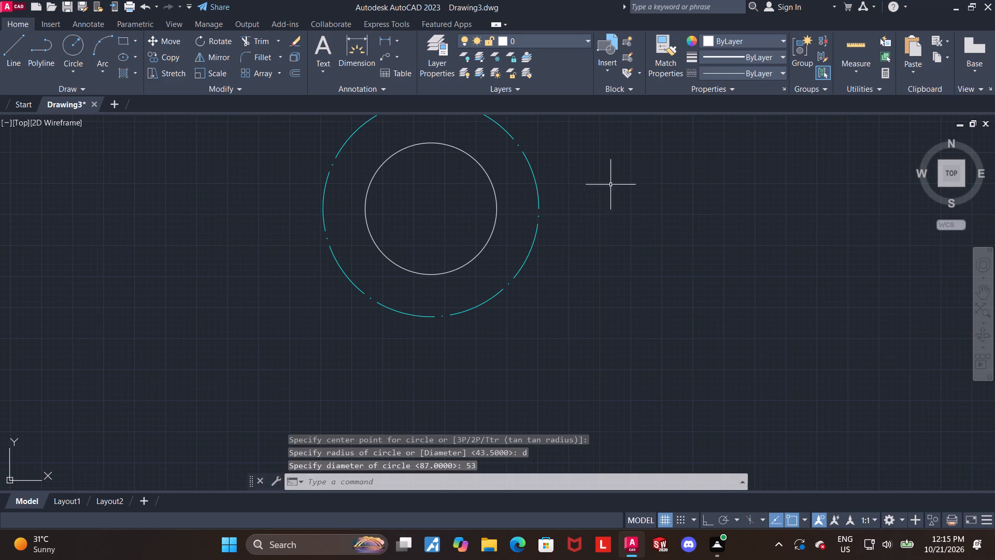
# Draw a circle of radius 48 from the same center, around the cyan circle.
pyautogui.moveTo(619, 185); pyautogui.dragTo(578, 270, button='middle')
pyautogui.click(73, 44)
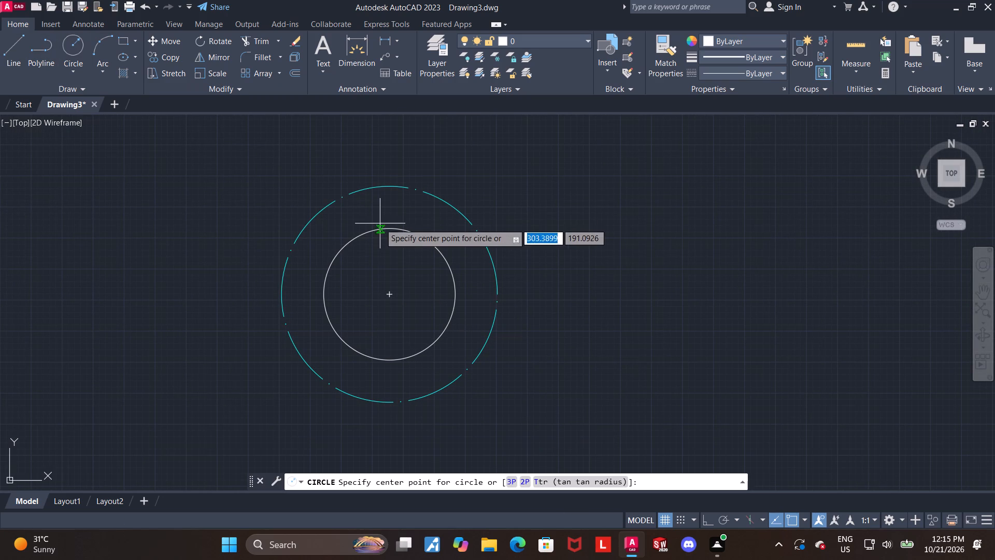
pyautogui.click(388, 293)
pyautogui.scroll(-1, 395, 291)
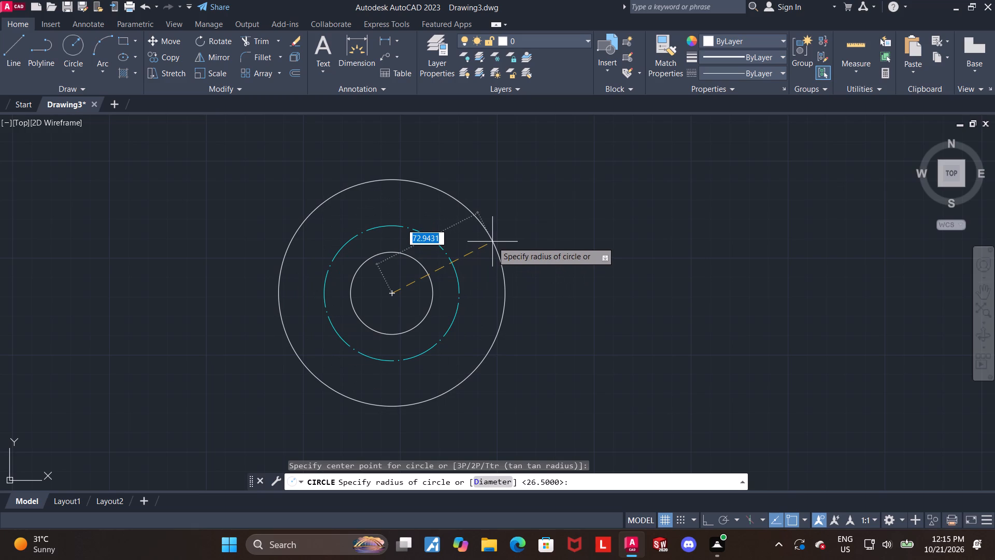
pyautogui.write('48')
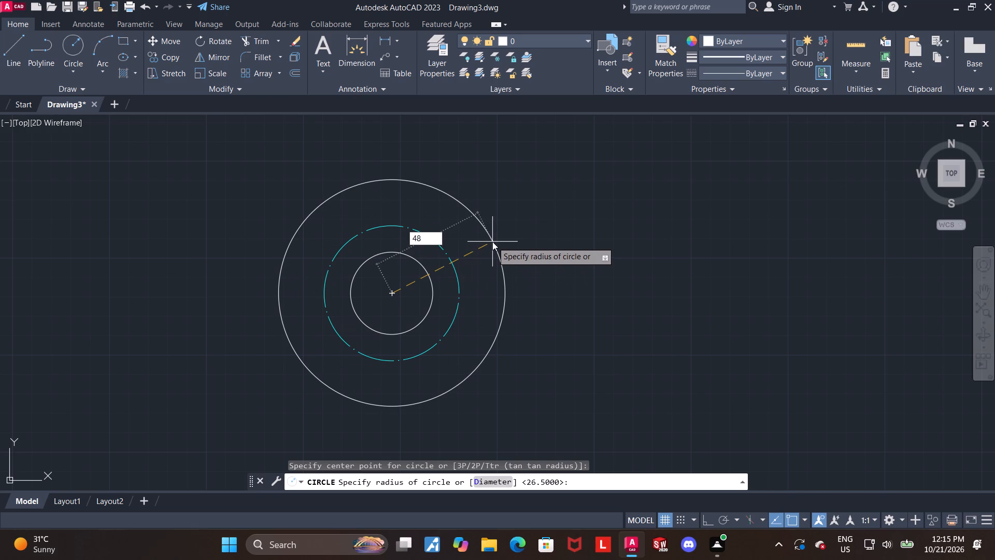
pyautogui.press('Return')
pyautogui.press('Escape')
pyautogui.press('Escape')
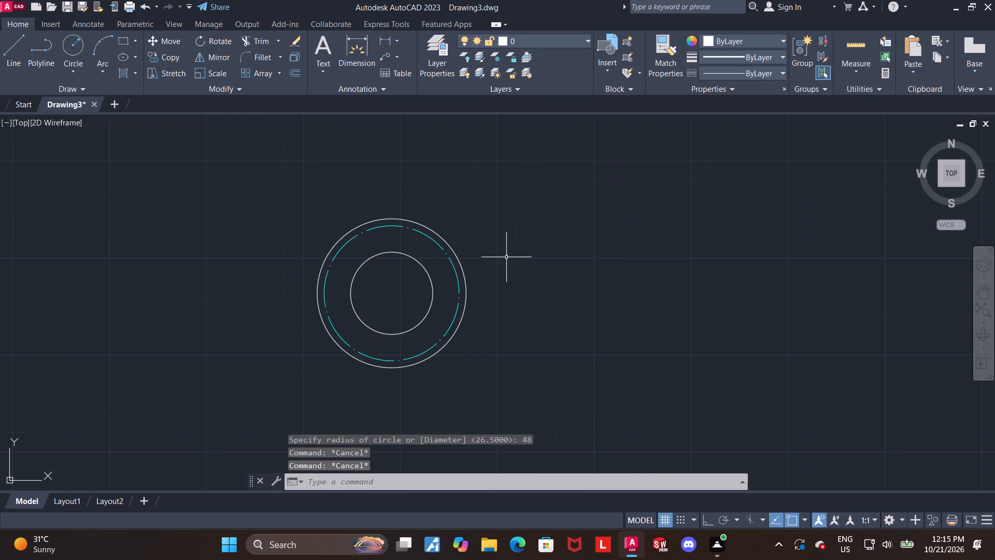
# With Ortho on, draw a horizontal line about 120 units long through the circles' center, extending past the outer circle on both sides.
pyautogui.scroll(1, 507, 257)
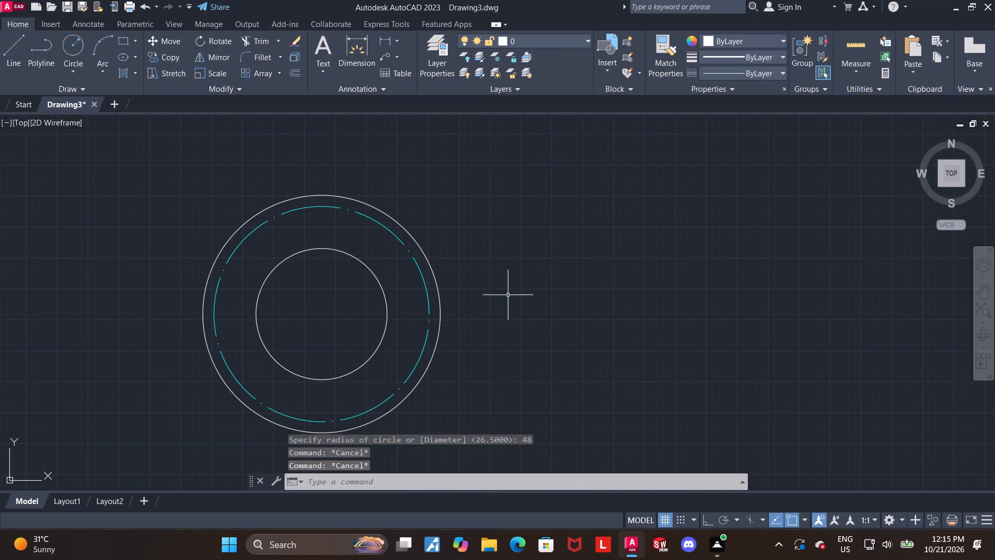
pyautogui.click(6, 49)
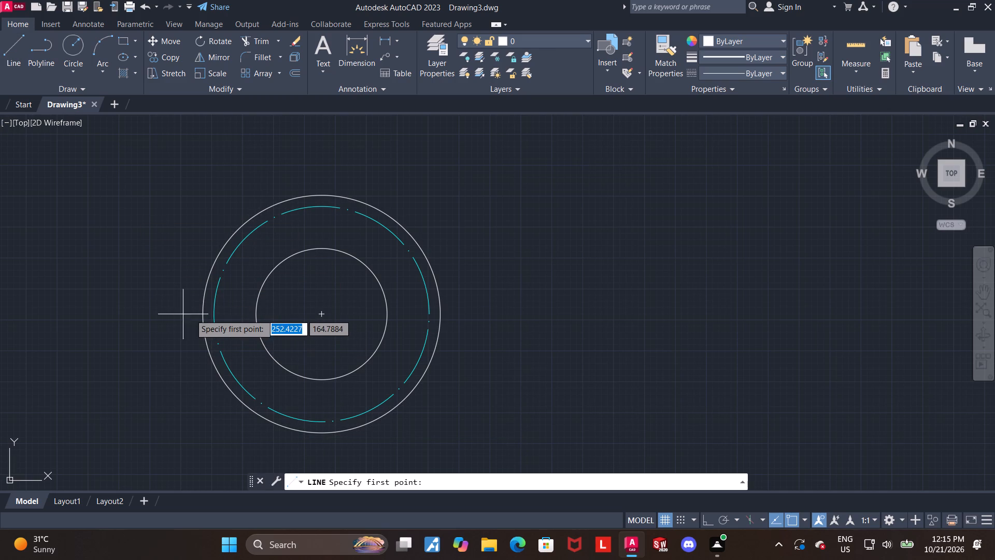
pyautogui.click(173, 314)
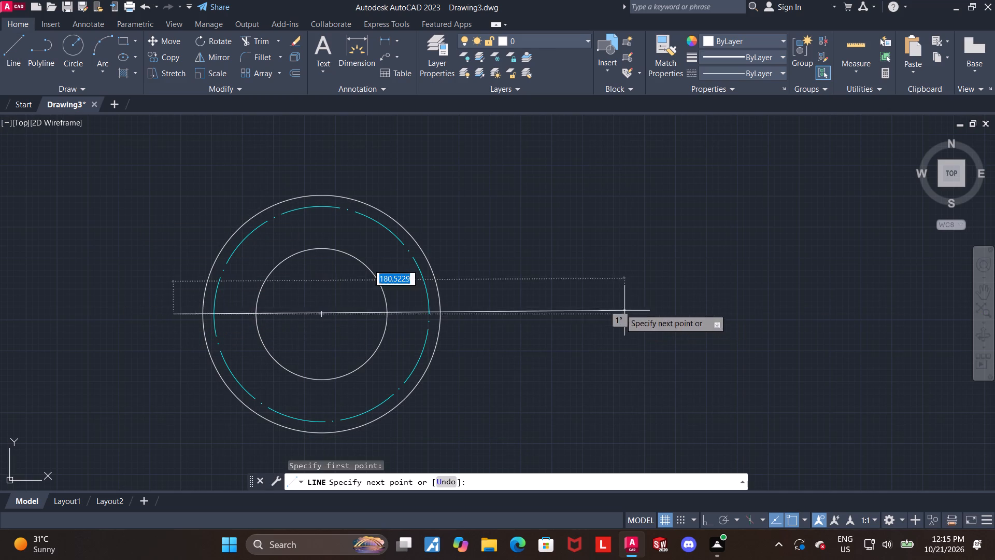
pyautogui.press('F8')
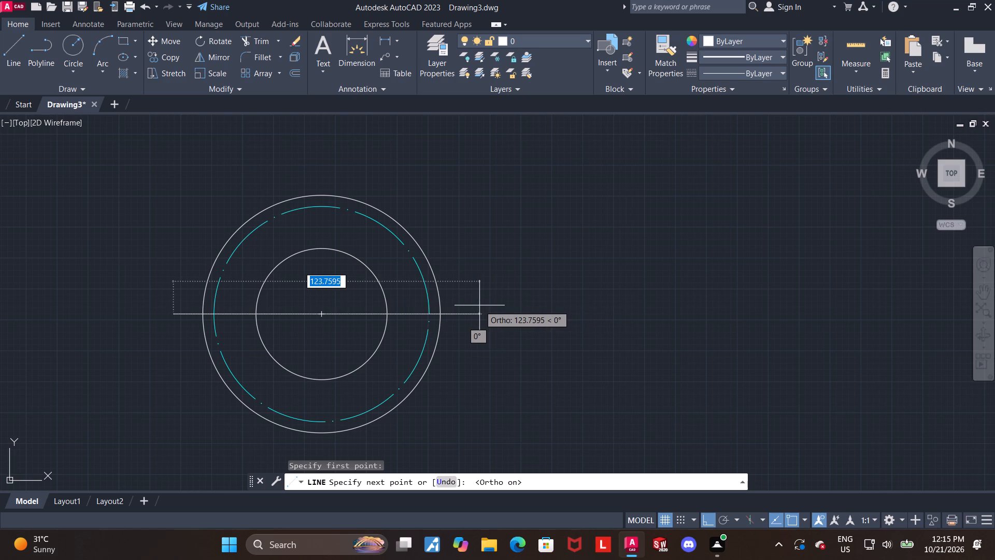
pyautogui.click(471, 300)
pyautogui.press('Escape')
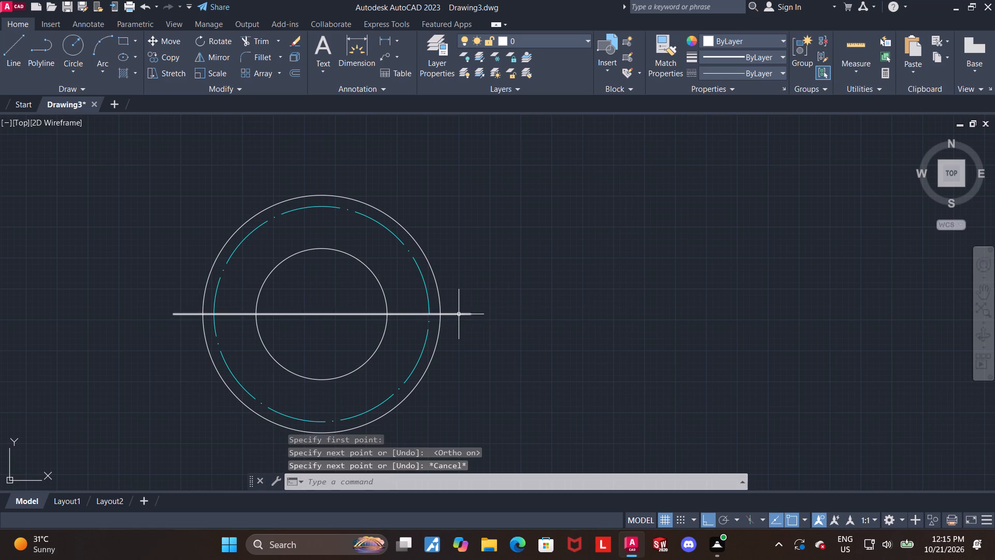
# Give the horizontal line the ACAD_ISO04W100 linetype and the color cyan.
pyautogui.click(459, 314)
pyautogui.click(756, 75)
pyautogui.click(740, 113)
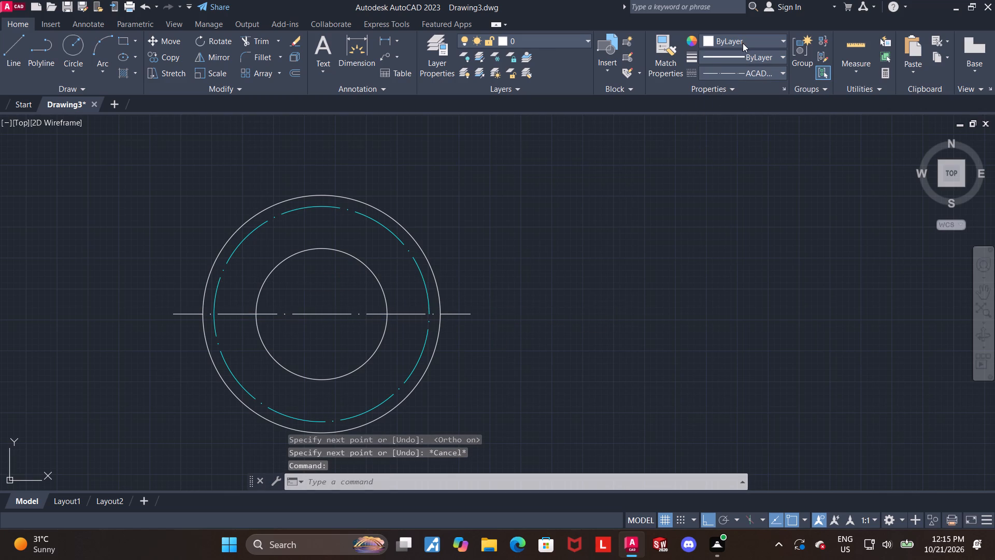
pyautogui.click(742, 42)
pyautogui.click(746, 163)
pyautogui.press('Escape')
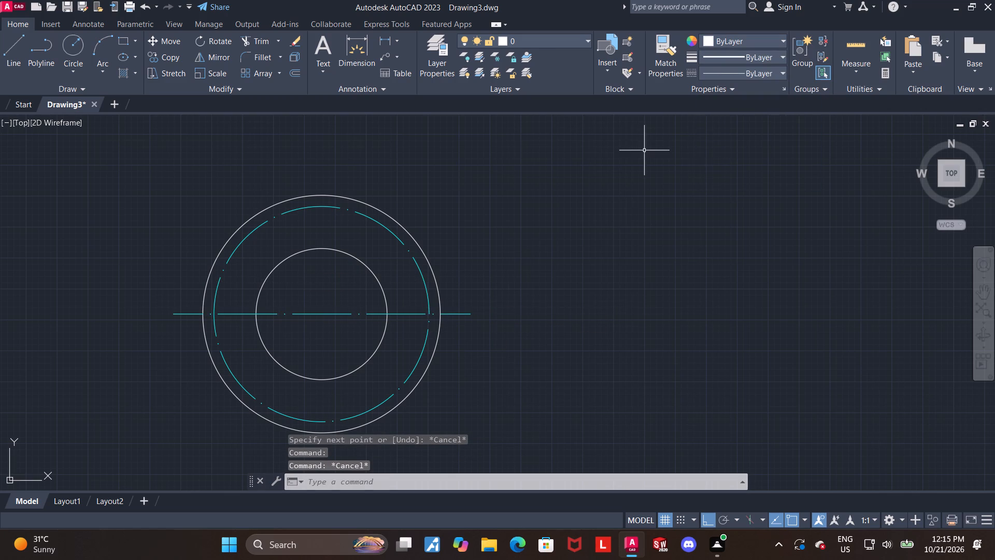
# Draw a vertical line about 111 units long through the circles' center, extending past the outer circle at both ends.
pyautogui.scroll(-1, 646, 150)
pyautogui.scroll(1, 561, 296)
pyautogui.click(0, 38)
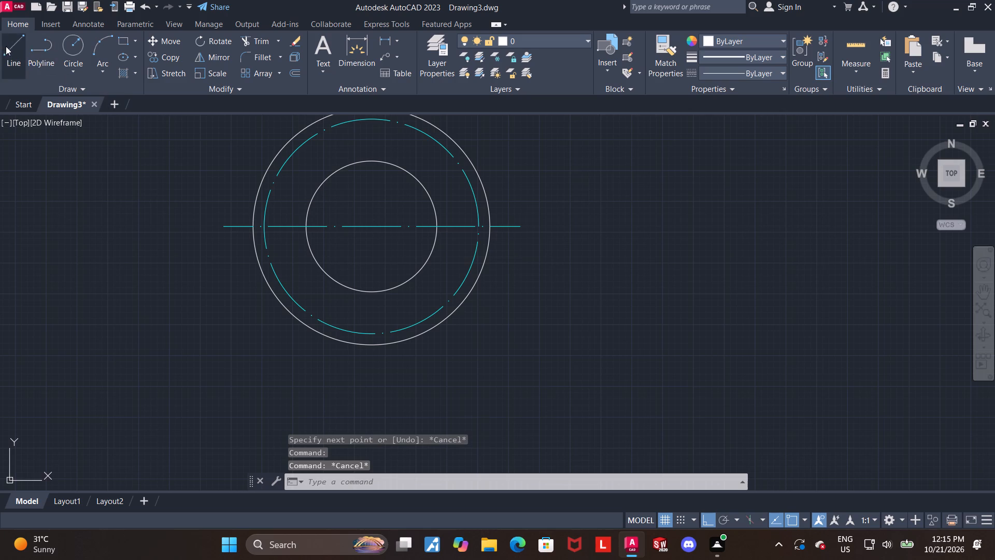
pyautogui.click(6, 46)
pyautogui.scroll(-1, 361, 312)
pyautogui.moveTo(491, 273); pyautogui.dragTo(491, 293, button='middle')
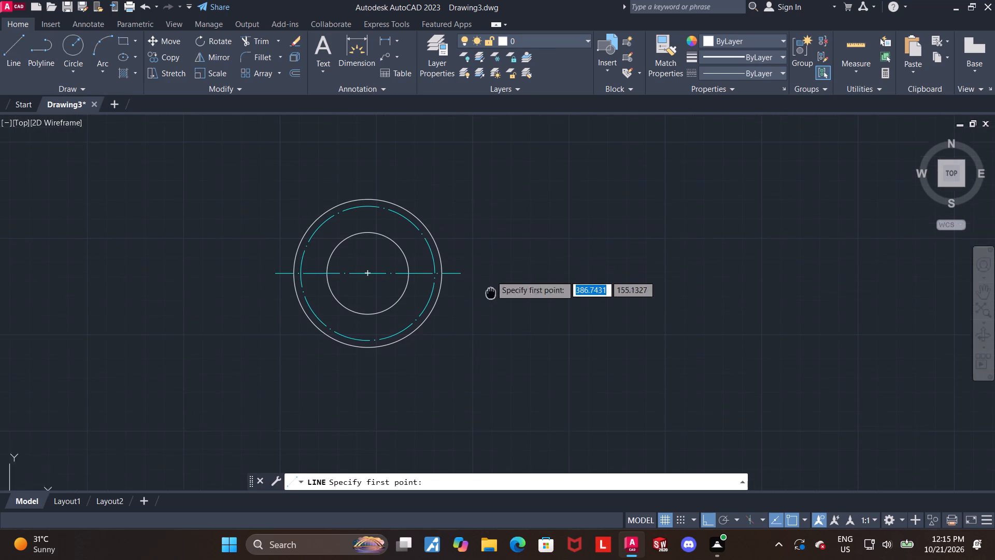
pyautogui.moveTo(491, 293); pyautogui.dragTo(491, 306, button='middle')
pyautogui.scroll(1, 410, 317)
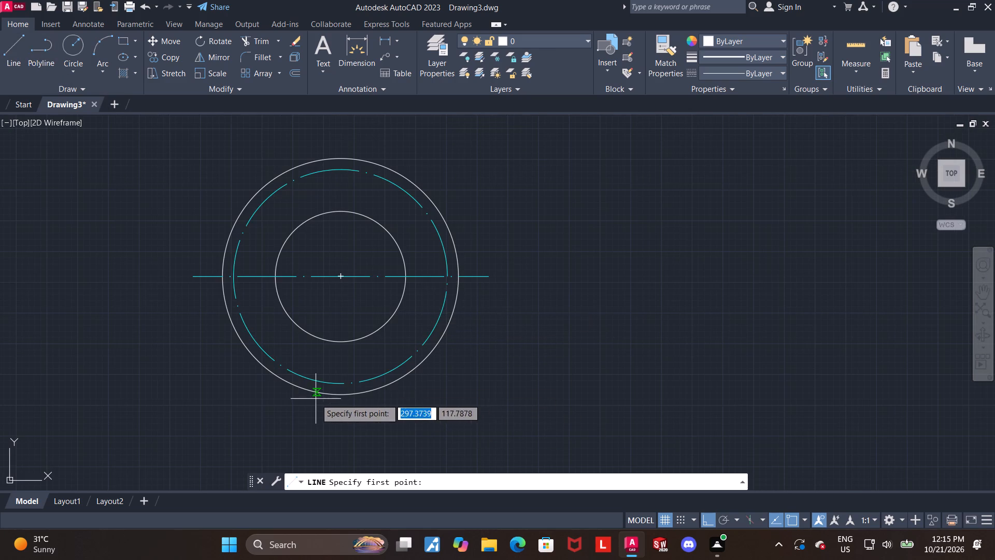
pyautogui.click(337, 409)
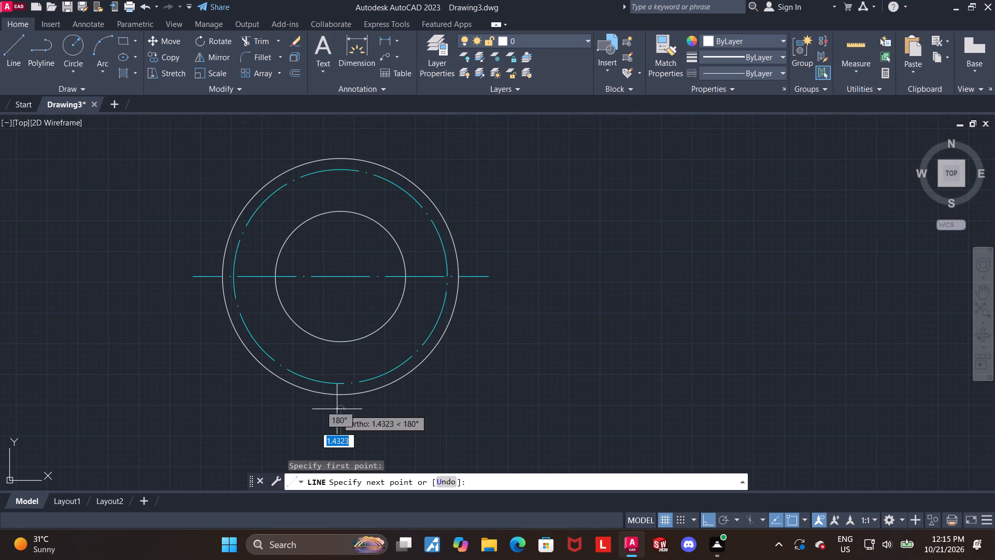
pyautogui.click(335, 135)
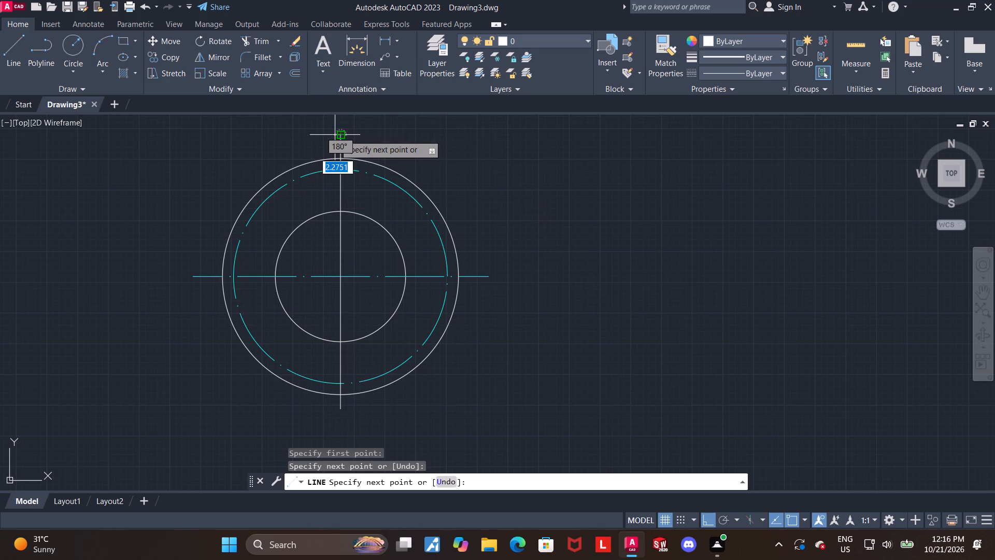
pyautogui.press('Escape')
# Give the vertical line the ACAD_ISO04W100 linetype and the color cyan.
pyautogui.click(342, 179)
pyautogui.click(724, 72)
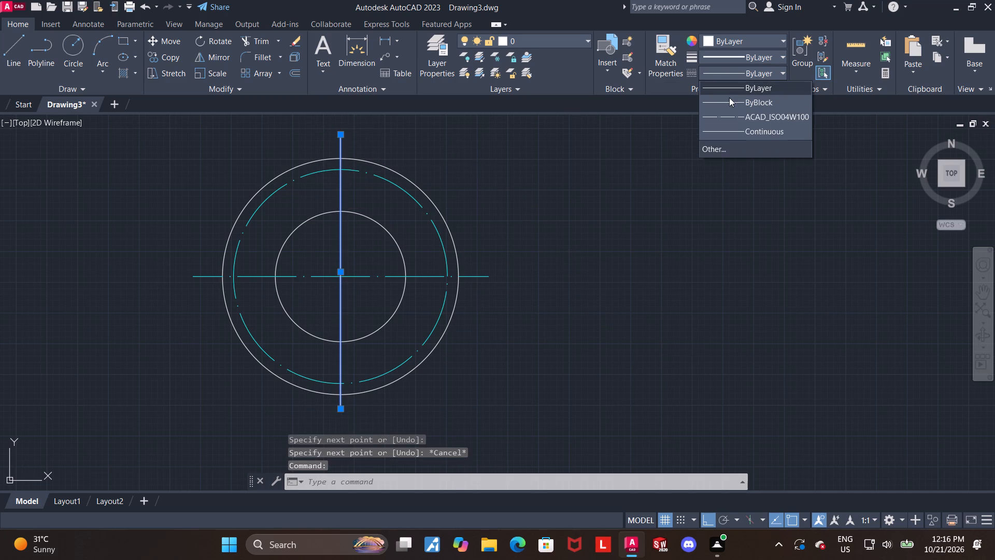
pyautogui.click(734, 119)
pyautogui.click(735, 37)
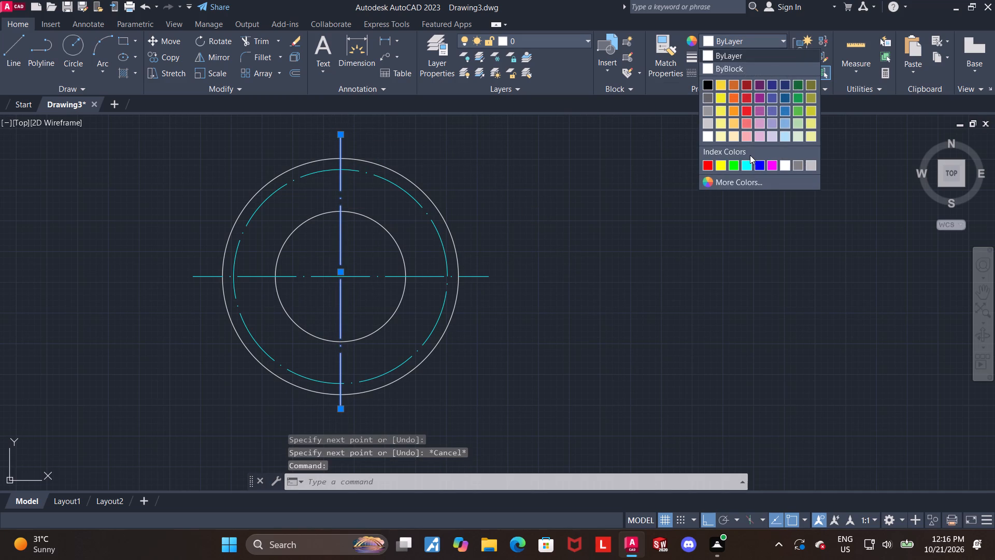
pyautogui.click(747, 163)
pyautogui.press('Escape')
# Draw a line 45 units straight down from the intersection of the two centerlines.
pyautogui.scroll(-1, 645, 222)
pyautogui.moveTo(627, 213); pyautogui.dragTo(672, 146, button='middle')
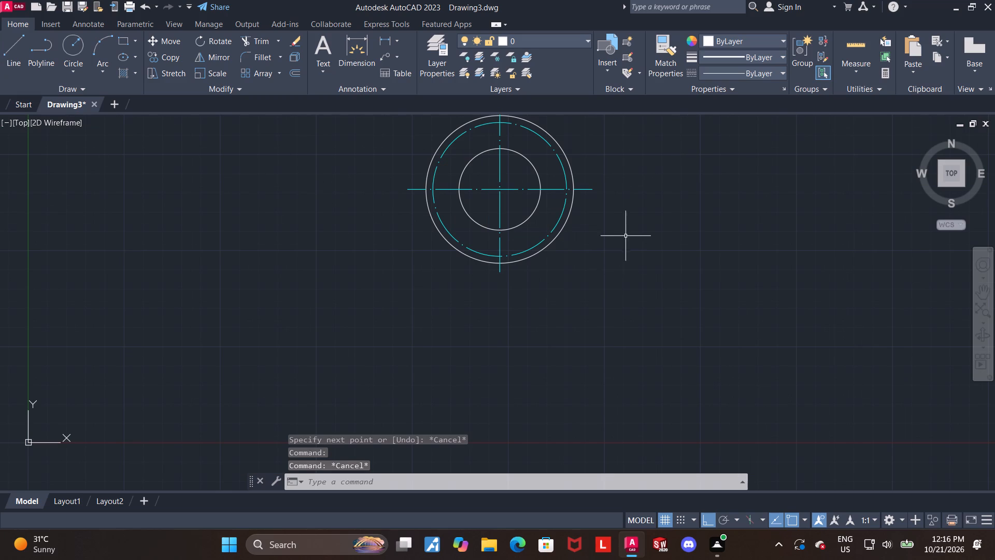
pyautogui.moveTo(608, 226); pyautogui.dragTo(603, 253, button='middle')
pyautogui.scroll(1, 504, 233)
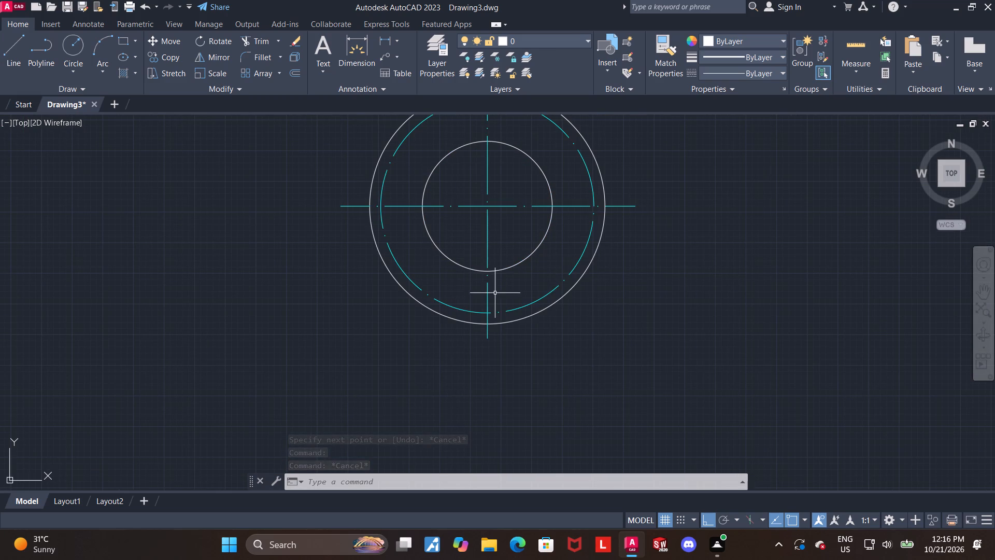
pyautogui.click(14, 54)
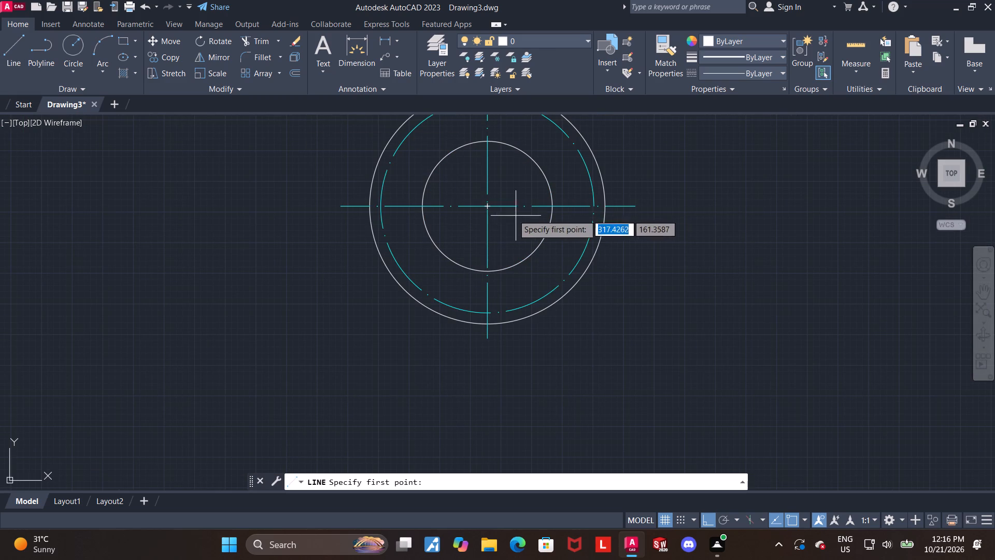
pyautogui.scroll(6, 491, 207)
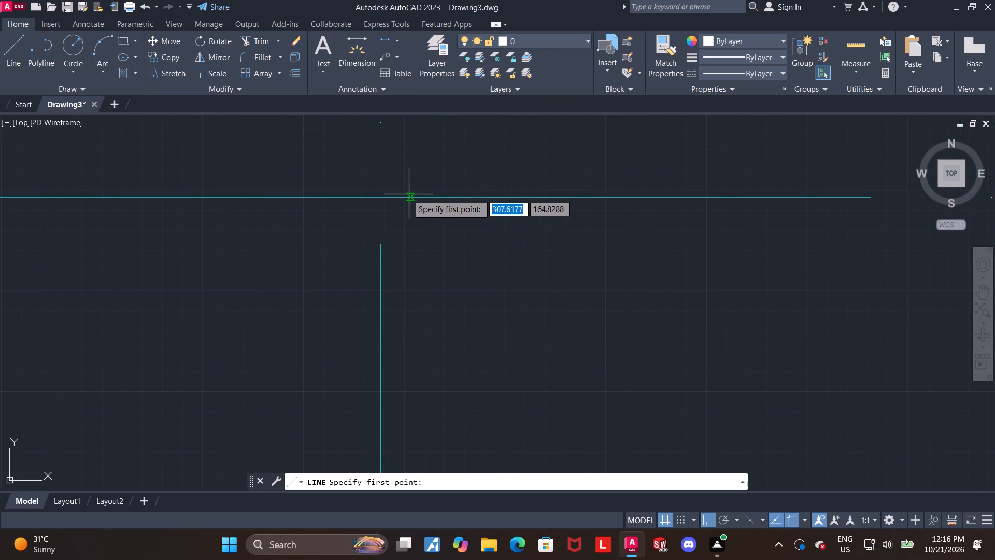
pyautogui.scroll(1, 374, 195)
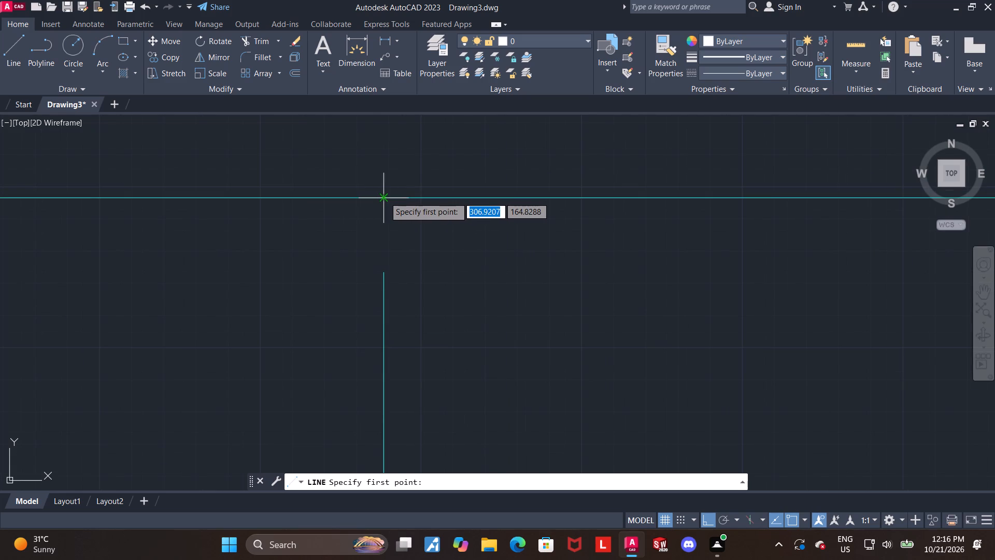
pyautogui.click(385, 197)
pyautogui.scroll(-6, 382, 239)
pyautogui.scroll(1, 392, 351)
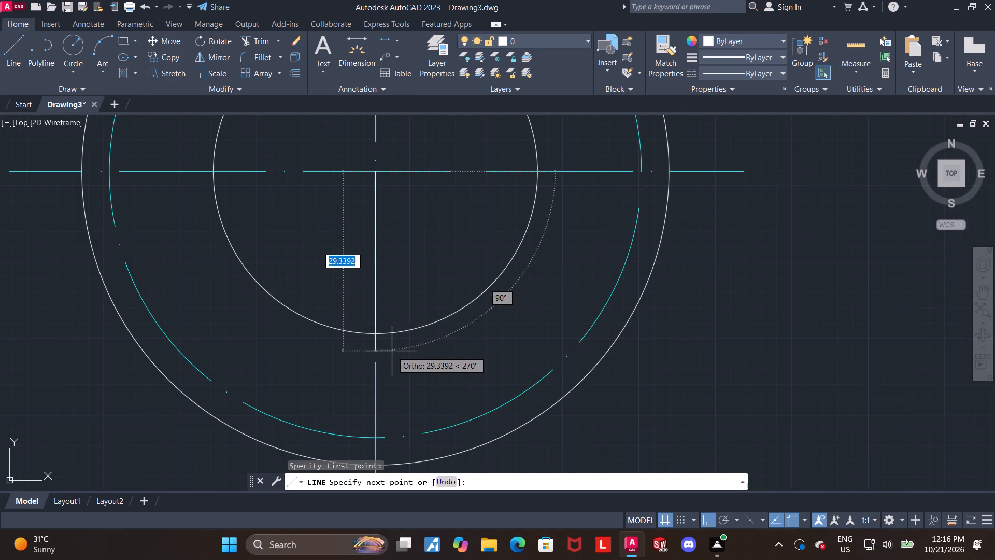
pyautogui.scroll(3, 392, 357)
pyautogui.scroll(-4, 392, 357)
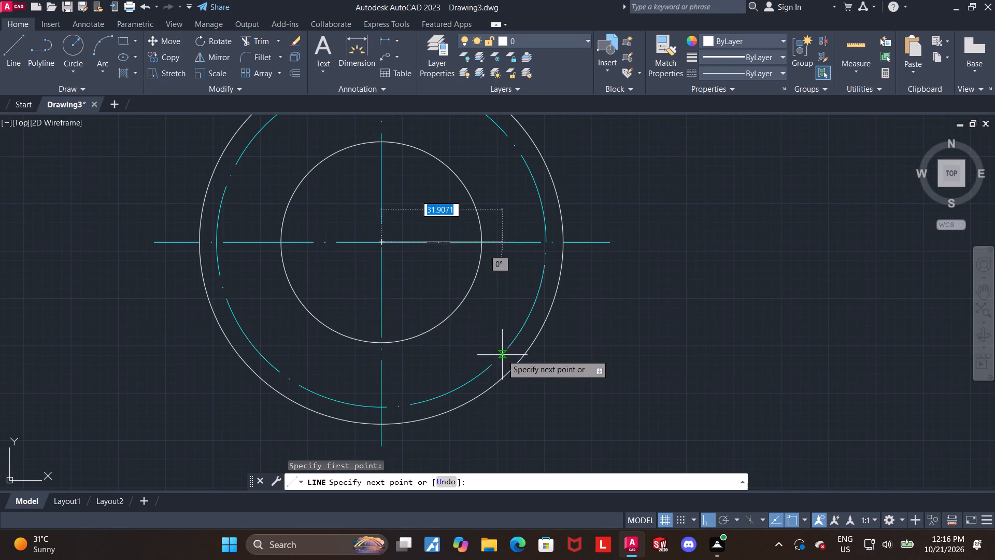
pyautogui.scroll(-4, 502, 355)
pyautogui.scroll(2, 487, 393)
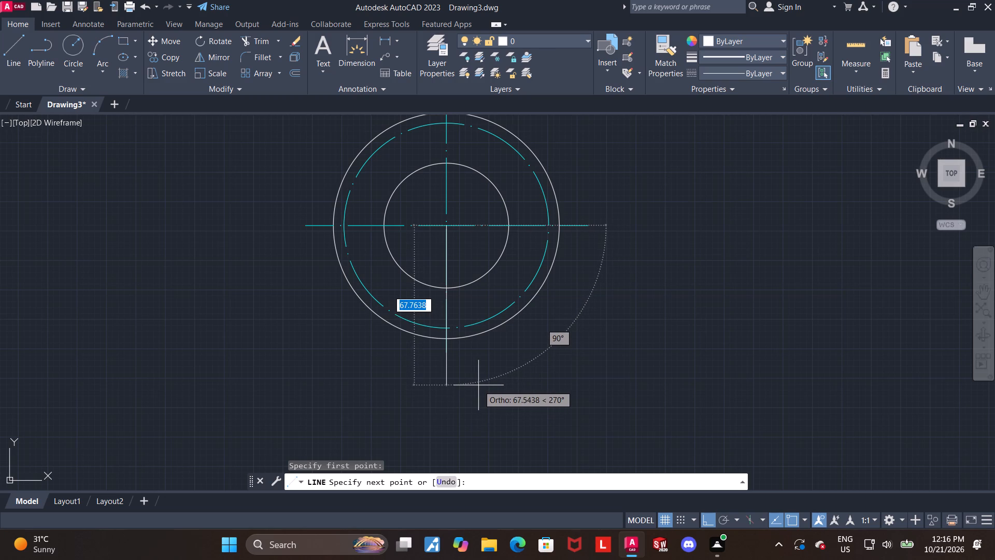
pyautogui.write('45')
pyautogui.press('Return')
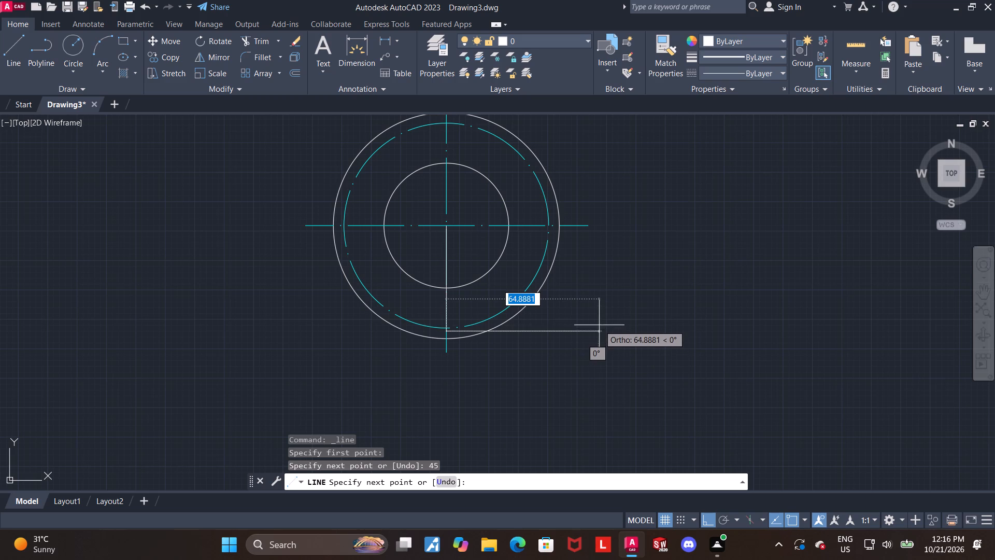
# Continue the line 45 units horizontally to the right from its lower end, and end the Line command.
pyautogui.scroll(1, 605, 279)
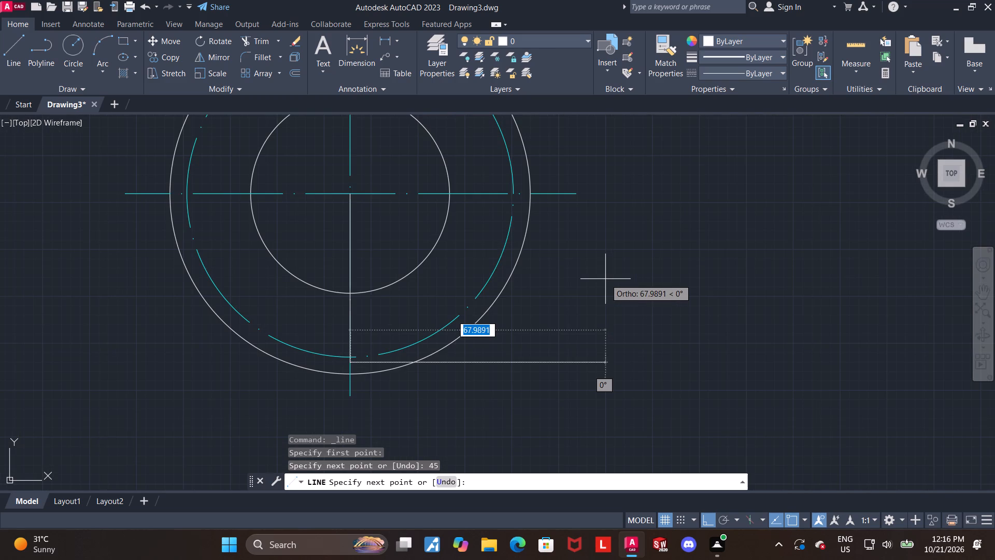
pyautogui.write('45')
pyautogui.press('Return')
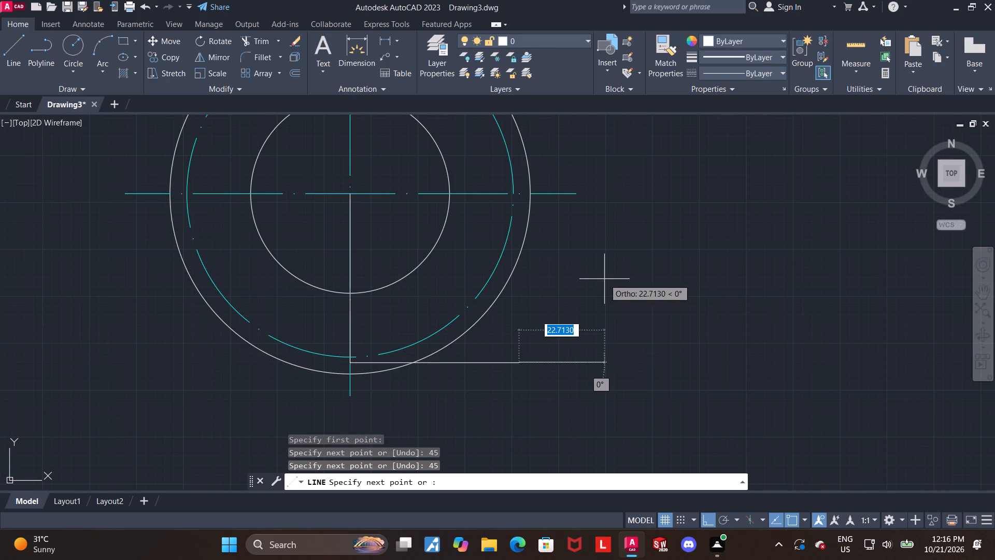
pyautogui.press('Escape')
pyautogui.press('Escape')
# Delete the white vertical 45-unit segment, keeping the horizontal one.
pyautogui.click(349, 261)
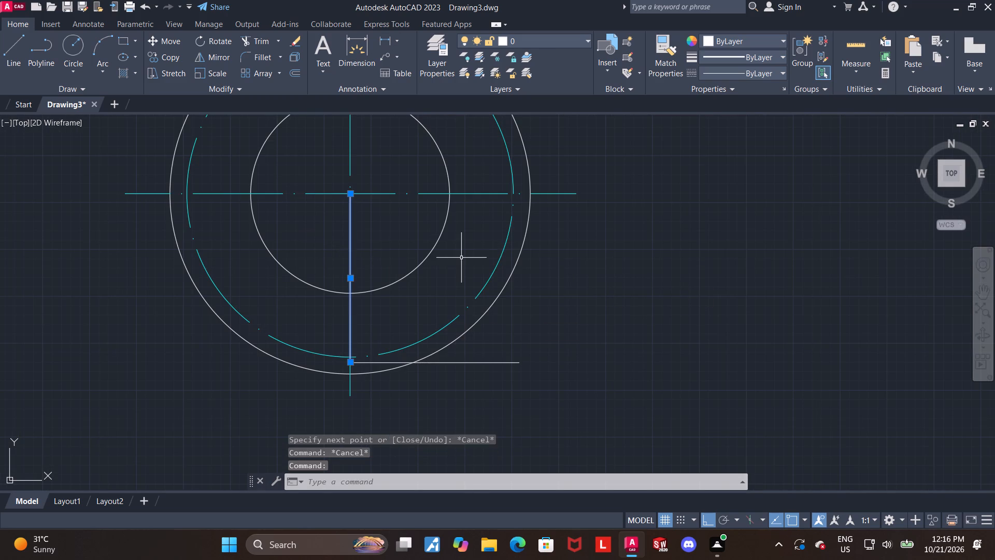
pyautogui.press('Delete')
# With Ortho off, draw a line from the circles' center at 25° above horizontal, about 60 units long, past the outer circle.
pyautogui.moveTo(635, 359); pyautogui.dragTo(671, 319, button='middle')
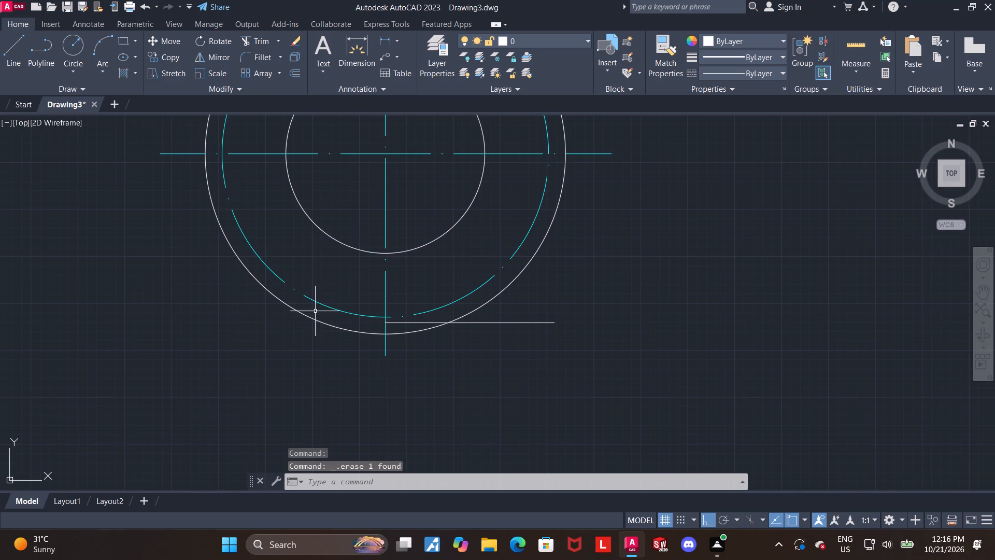
pyautogui.moveTo(328, 346); pyautogui.dragTo(335, 354, button='middle')
pyautogui.moveTo(314, 342); pyautogui.dragTo(303, 370, button='middle')
pyautogui.moveTo(601, 249); pyautogui.dragTo(601, 326, button='middle')
pyautogui.click(11, 46)
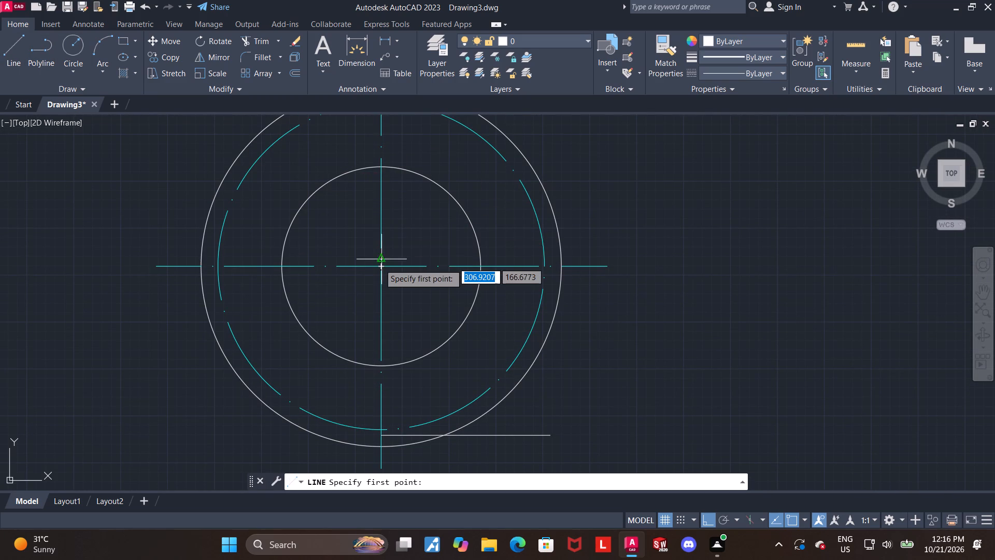
pyautogui.scroll(4, 380, 268)
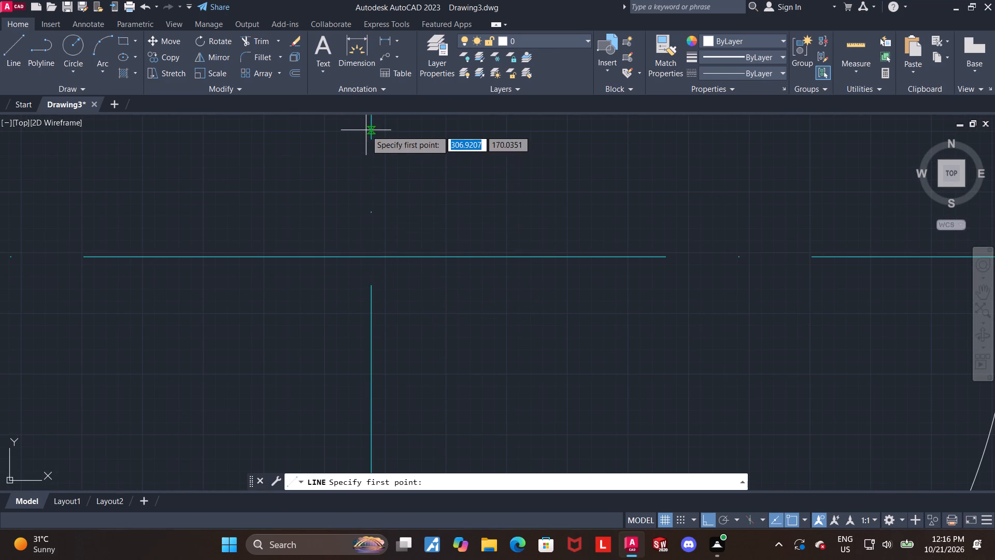
pyautogui.click(371, 256)
pyautogui.scroll(-5, 371, 256)
pyautogui.scroll(2, 489, 206)
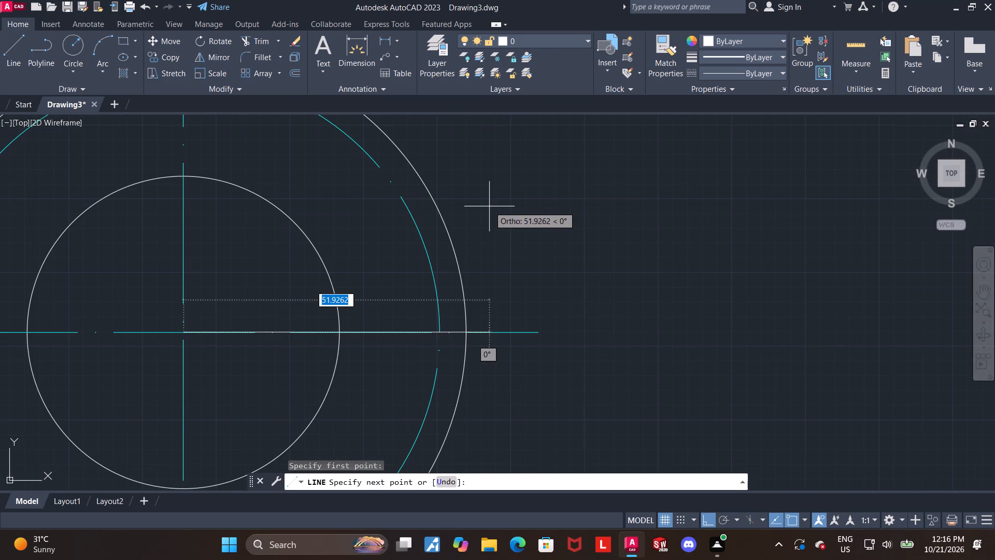
pyautogui.press('F8')
pyautogui.scroll(-2, 494, 221)
pyautogui.scroll(1, 477, 197)
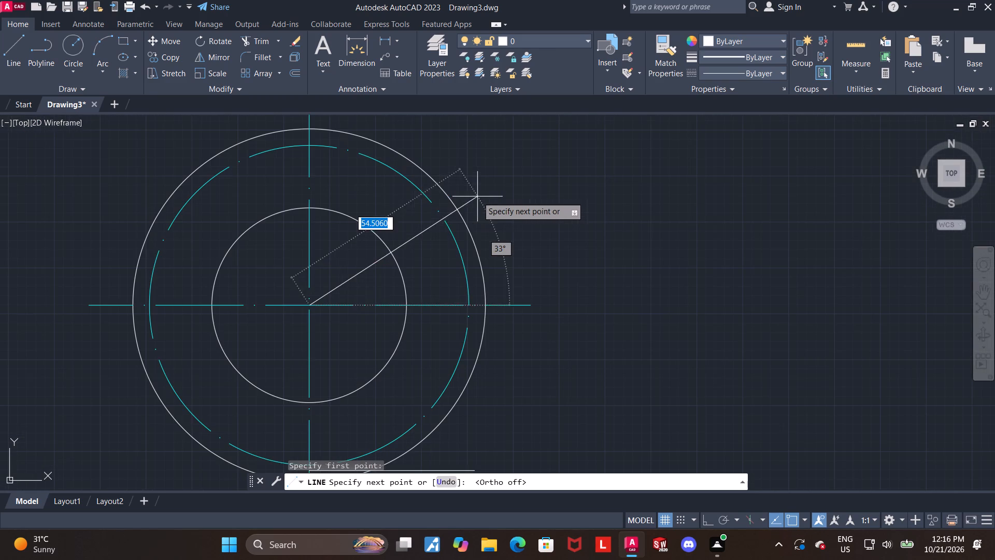
pyautogui.press('Tab')
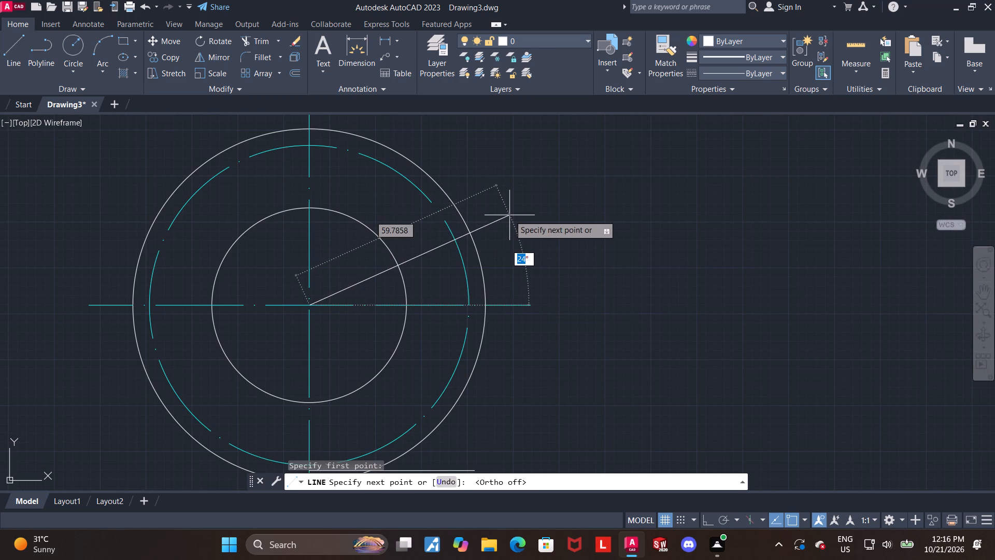
pyautogui.press('2')
pyautogui.press('5')
pyautogui.press('Return')
pyautogui.press('Escape')
pyautogui.press('Escape')
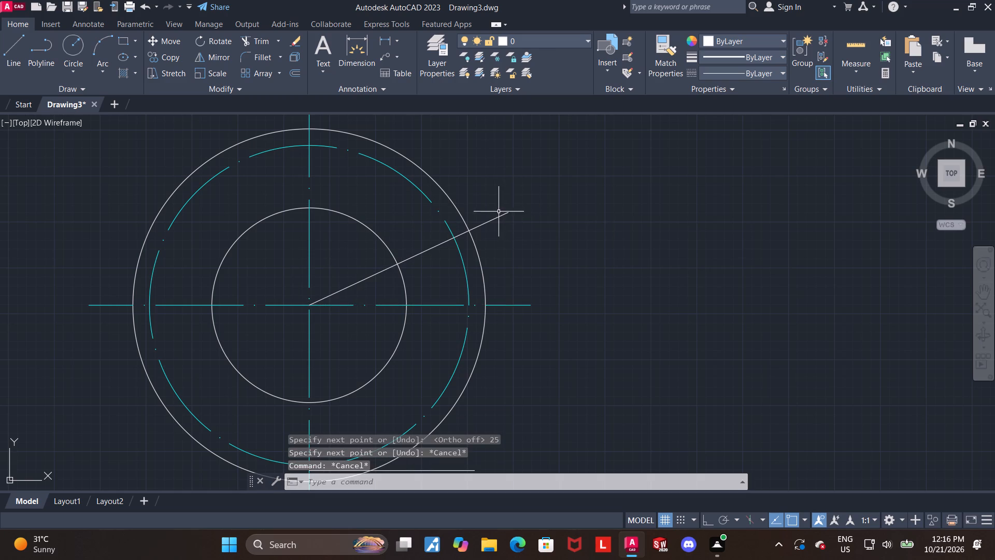
# Draw a circle of radius 9 centered where the 25° line crosses the cyan circle.
pyautogui.scroll(1, 479, 239)
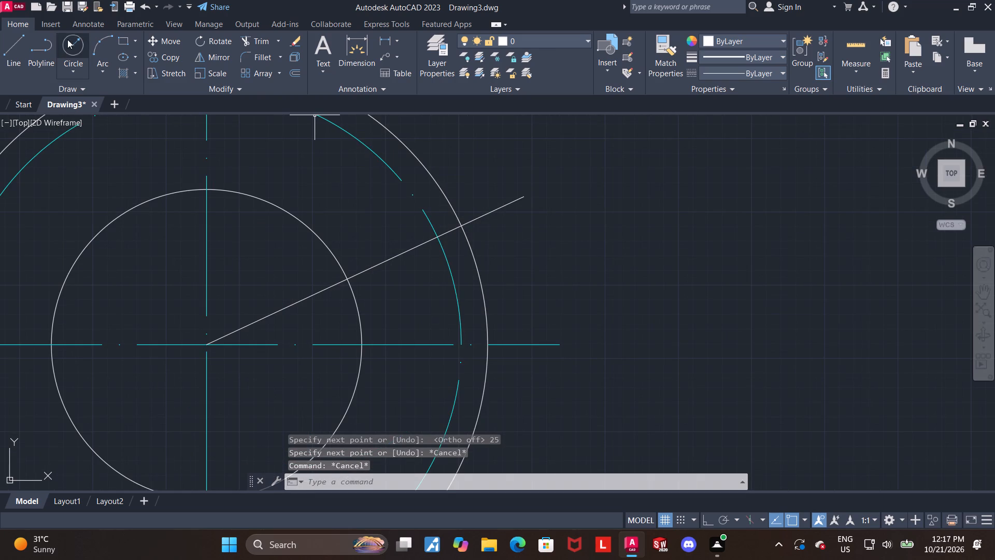
pyautogui.click(67, 39)
pyautogui.scroll(2, 444, 218)
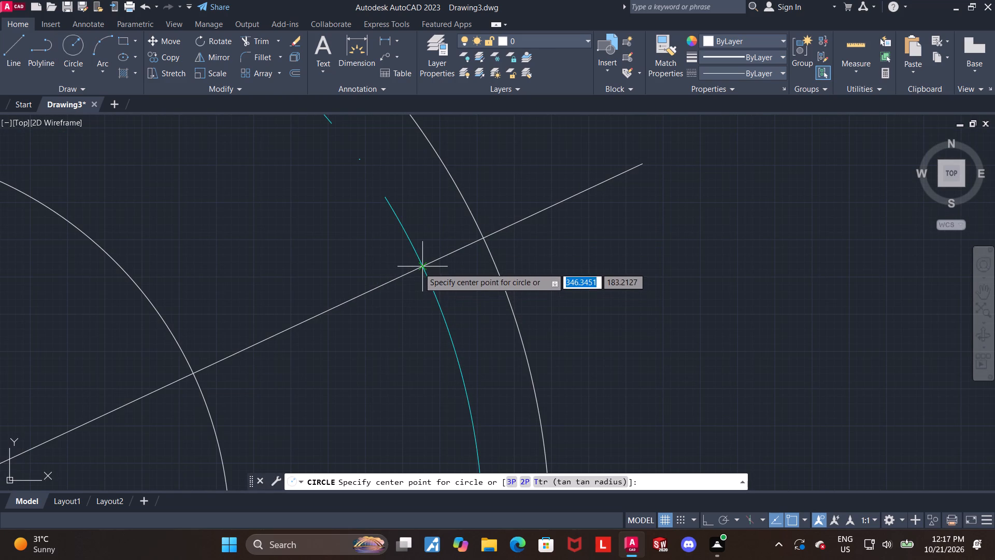
pyautogui.click(419, 268)
pyautogui.scroll(-1, 420, 268)
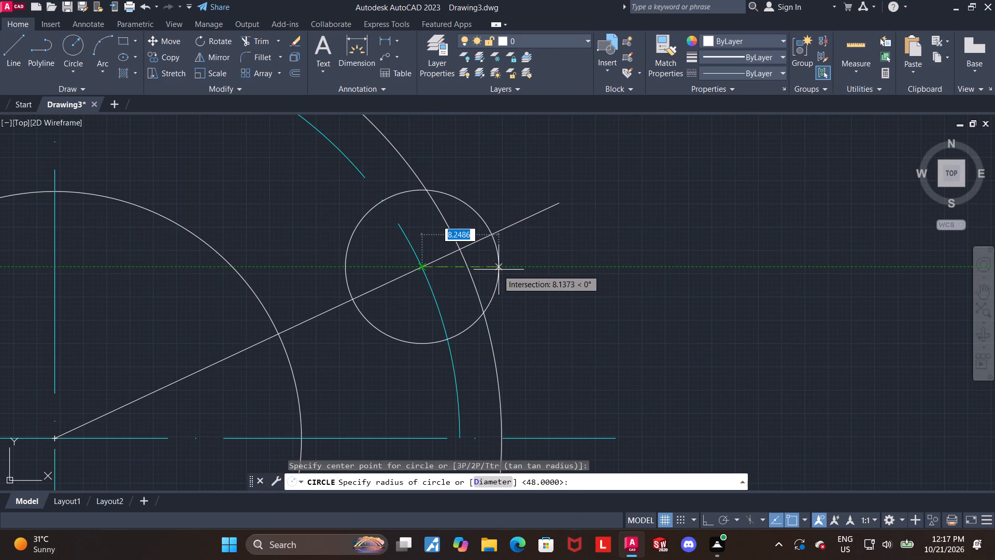
pyautogui.press('9')
pyautogui.press('Return')
pyautogui.press('Escape')
pyautogui.press('Escape')
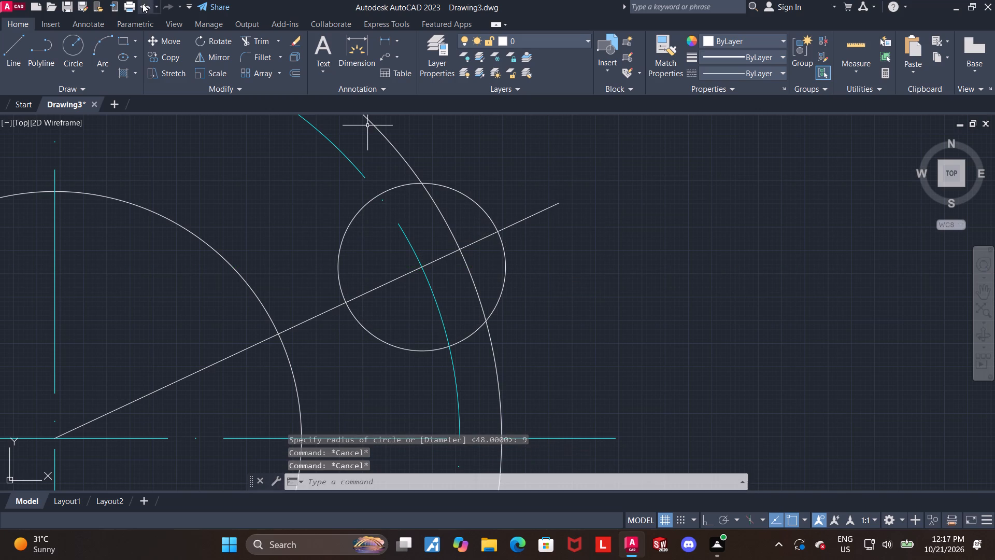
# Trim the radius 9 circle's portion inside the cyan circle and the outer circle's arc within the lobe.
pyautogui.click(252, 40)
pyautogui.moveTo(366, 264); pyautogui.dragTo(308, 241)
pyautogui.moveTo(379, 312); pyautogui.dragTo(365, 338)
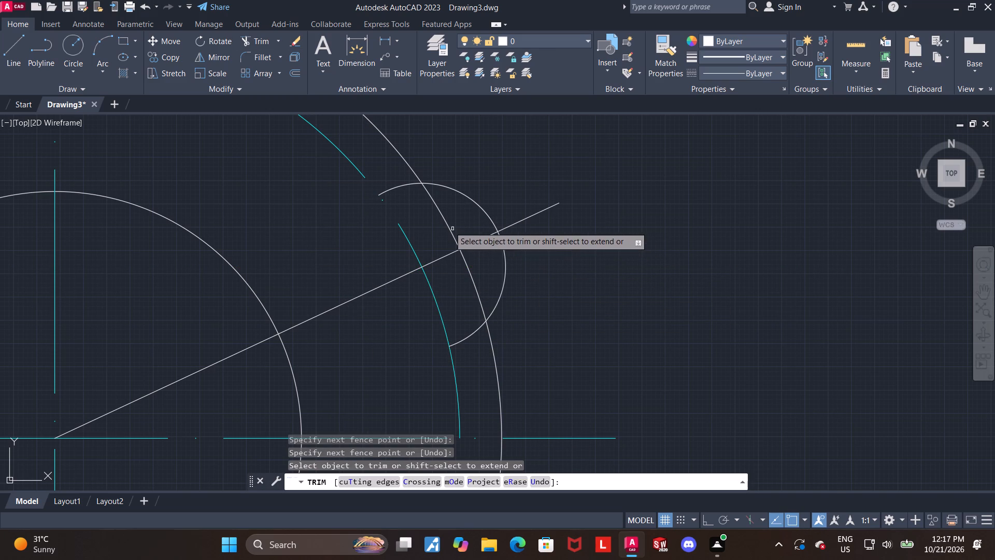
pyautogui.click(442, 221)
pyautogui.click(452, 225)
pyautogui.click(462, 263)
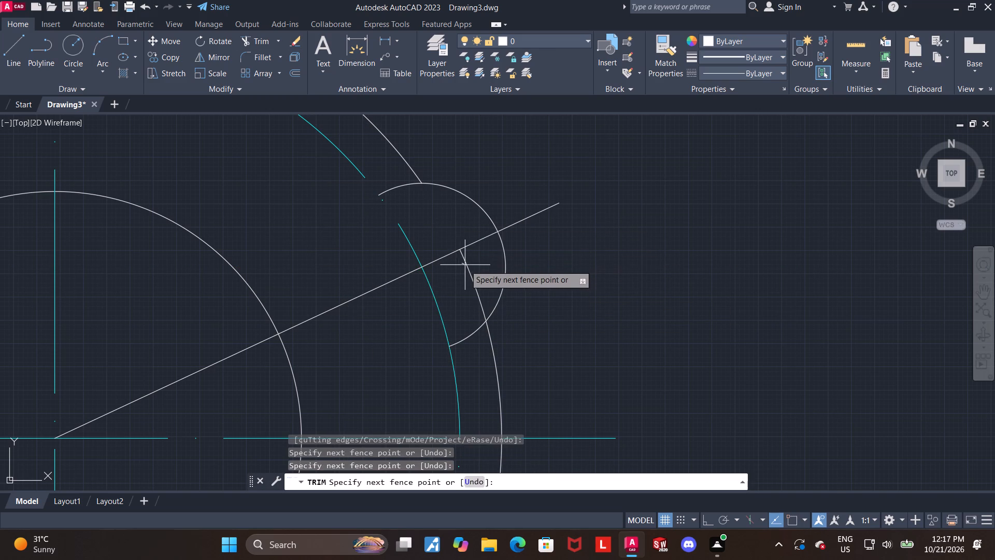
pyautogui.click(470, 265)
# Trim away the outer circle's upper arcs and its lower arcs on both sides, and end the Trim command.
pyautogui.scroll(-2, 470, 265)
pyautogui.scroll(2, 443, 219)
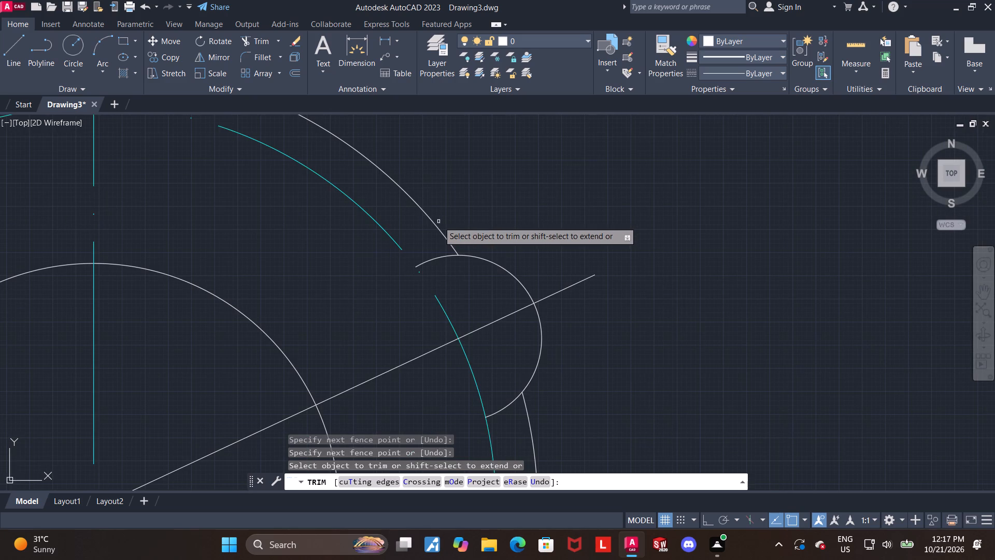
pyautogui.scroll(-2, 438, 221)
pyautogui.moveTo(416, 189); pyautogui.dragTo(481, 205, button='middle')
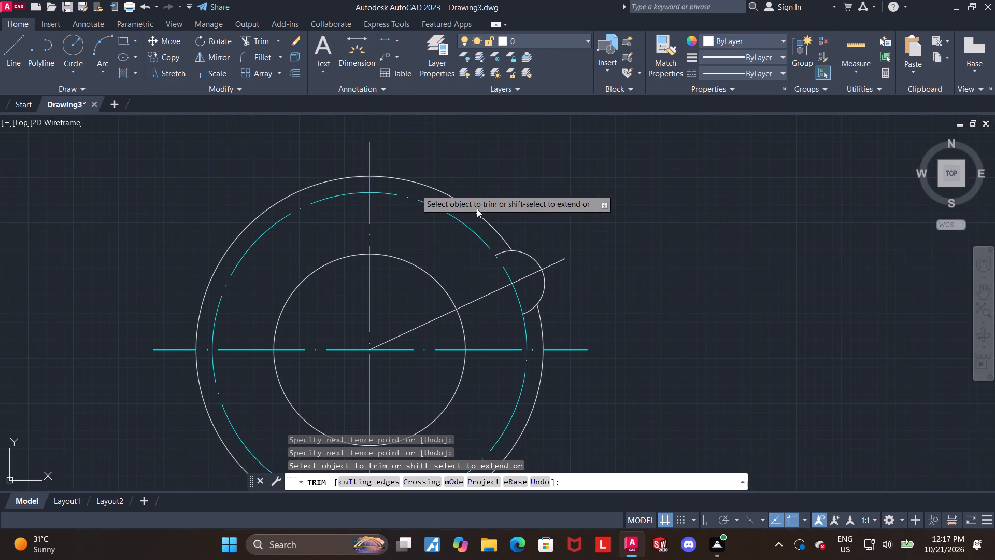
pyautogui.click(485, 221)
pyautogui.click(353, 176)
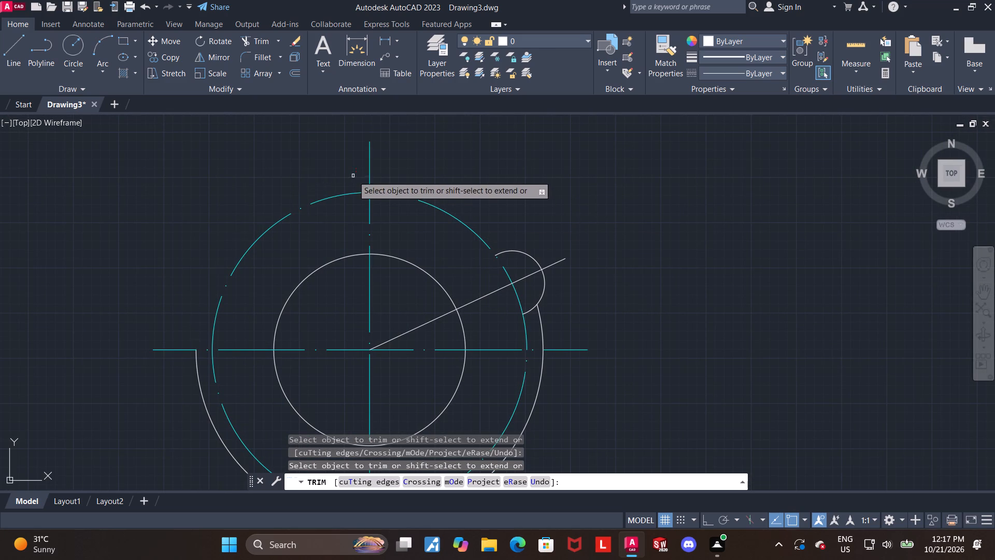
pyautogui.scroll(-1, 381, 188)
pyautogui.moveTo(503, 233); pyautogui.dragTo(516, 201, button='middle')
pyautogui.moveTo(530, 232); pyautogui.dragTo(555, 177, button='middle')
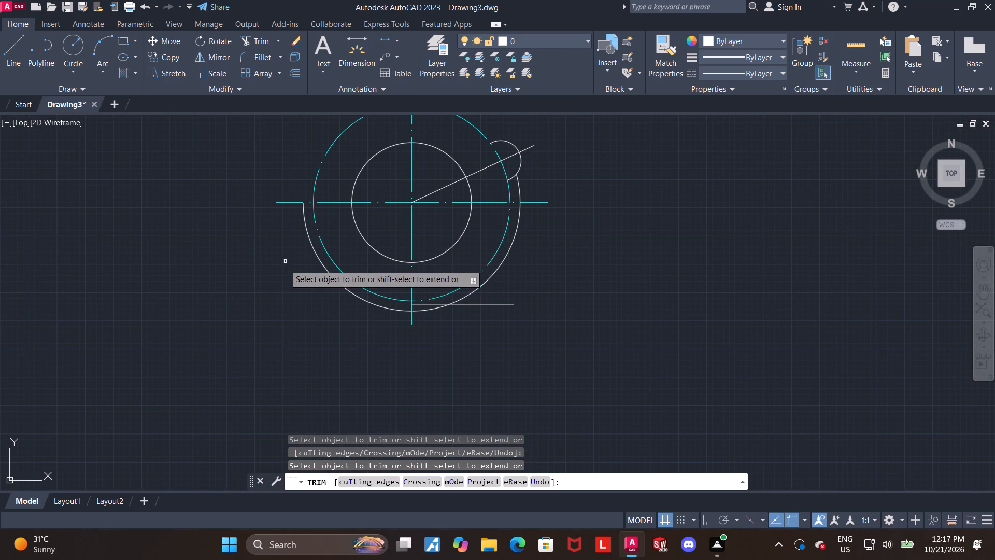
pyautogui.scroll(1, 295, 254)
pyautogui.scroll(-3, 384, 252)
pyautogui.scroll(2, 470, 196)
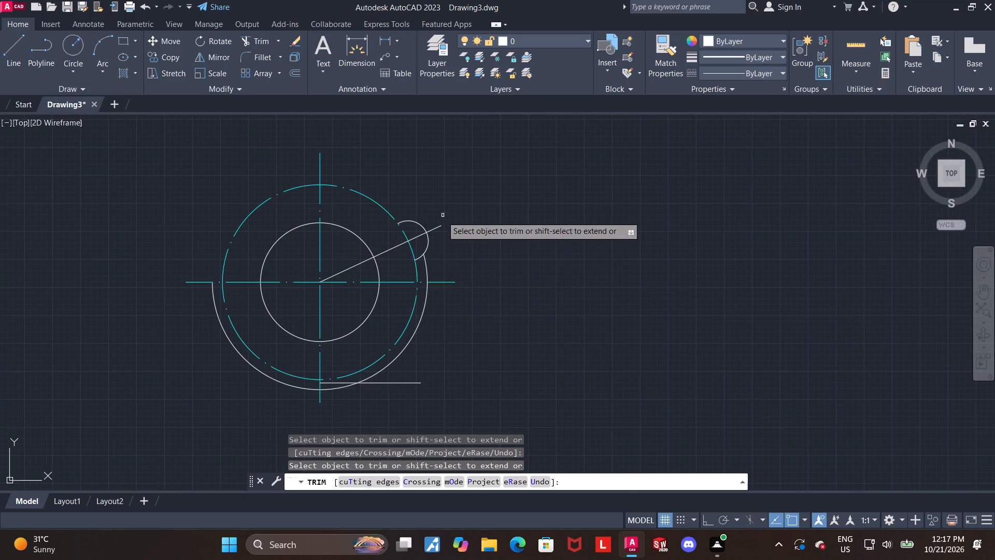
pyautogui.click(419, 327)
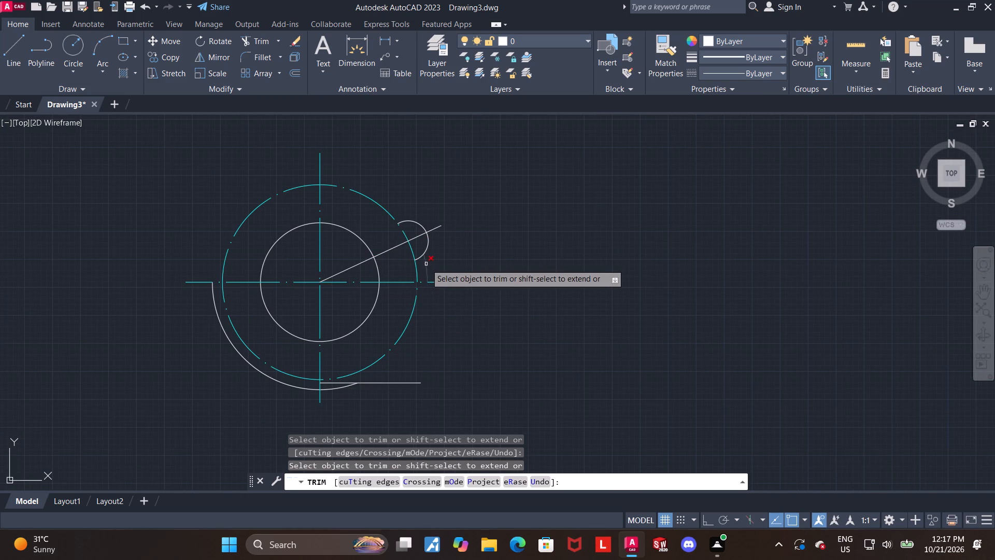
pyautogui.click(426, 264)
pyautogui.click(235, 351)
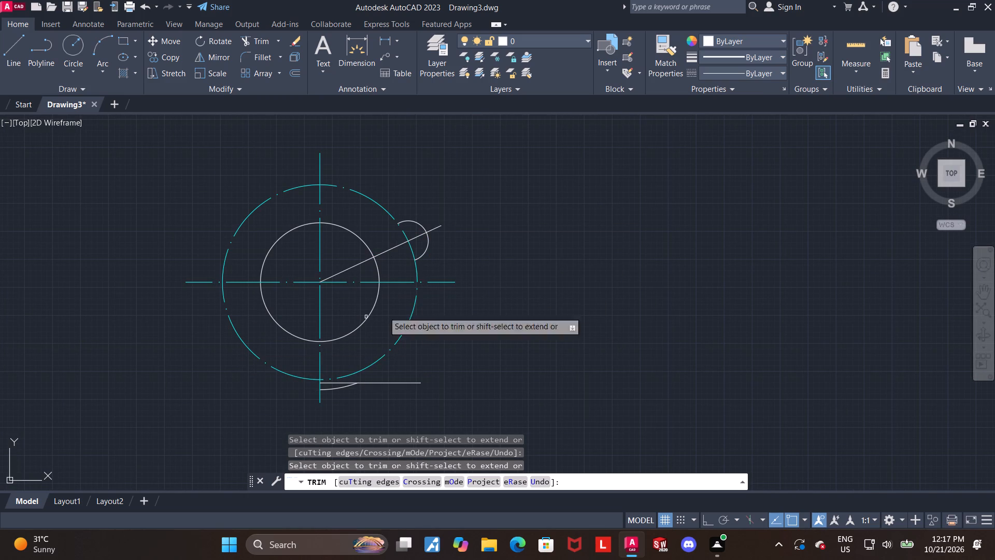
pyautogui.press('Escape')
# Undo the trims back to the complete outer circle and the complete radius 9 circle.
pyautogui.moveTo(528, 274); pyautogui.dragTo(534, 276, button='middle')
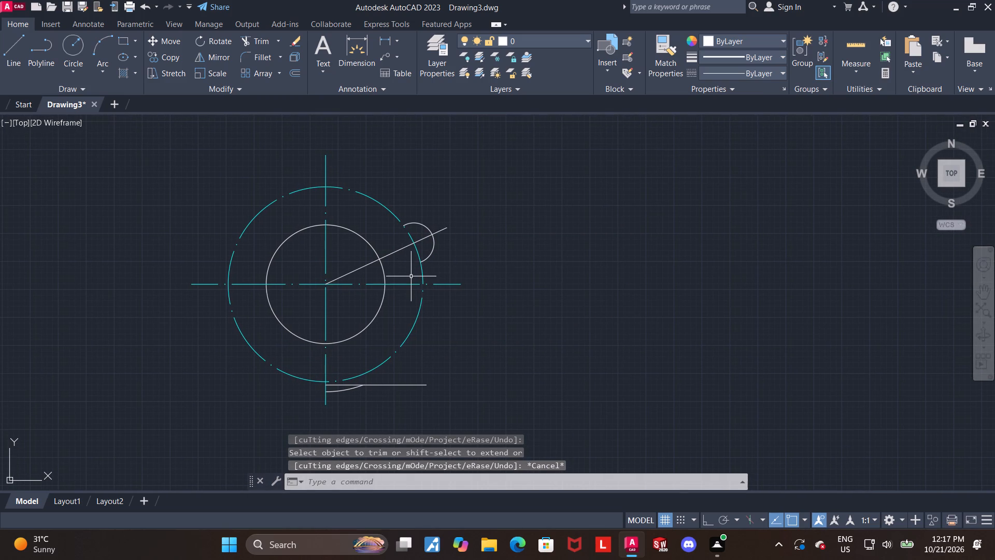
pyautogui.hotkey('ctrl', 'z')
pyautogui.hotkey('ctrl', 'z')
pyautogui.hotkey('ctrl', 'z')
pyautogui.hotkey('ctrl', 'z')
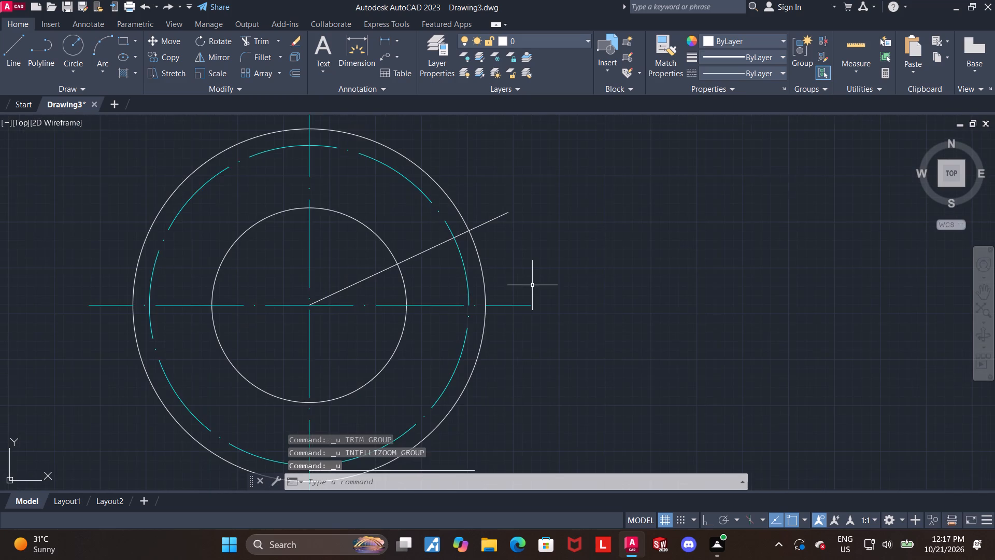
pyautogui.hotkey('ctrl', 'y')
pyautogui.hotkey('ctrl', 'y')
# Trim the radius 9 circle's inward side and the outer circle's arc inside it, and end the Trim command.
pyautogui.scroll(-2, 530, 284)
pyautogui.moveTo(566, 269); pyautogui.dragTo(569, 256, button='middle')
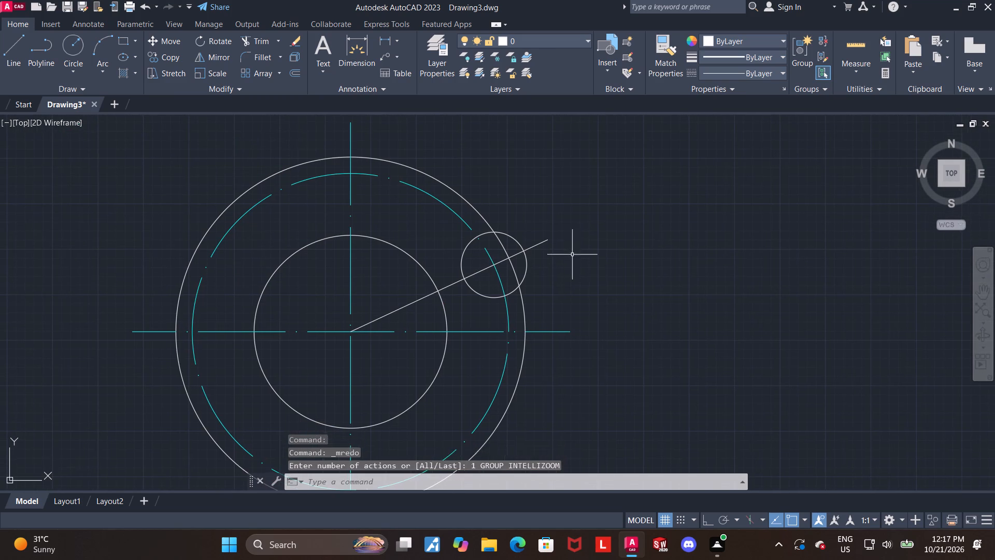
pyautogui.press('Escape')
pyautogui.click(264, 44)
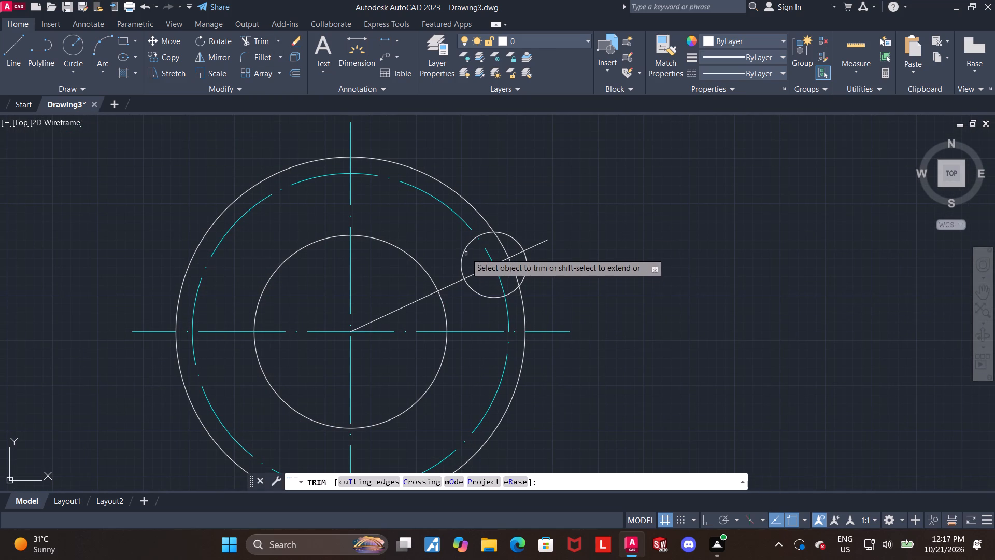
pyautogui.click(466, 253)
pyautogui.click(476, 293)
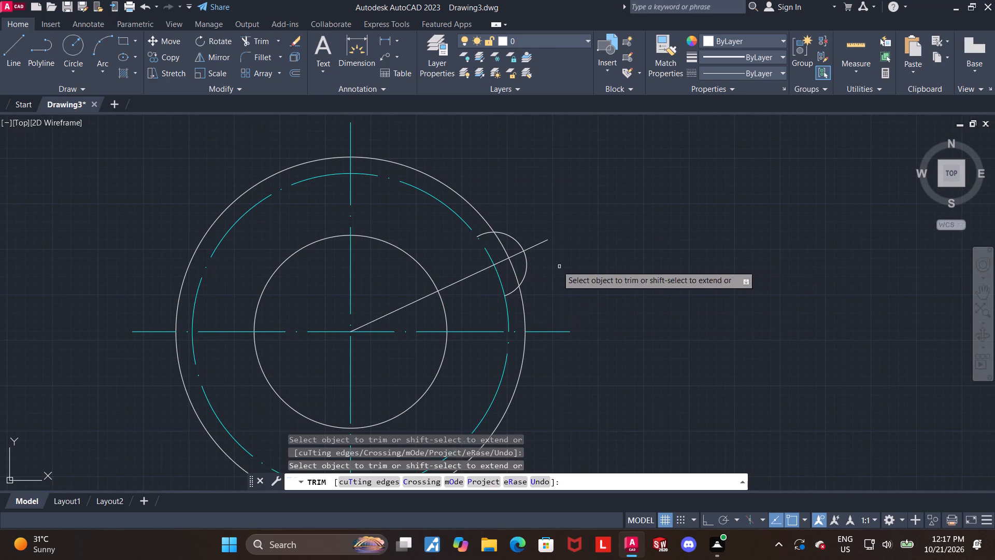
pyautogui.click(504, 245)
pyautogui.click(515, 268)
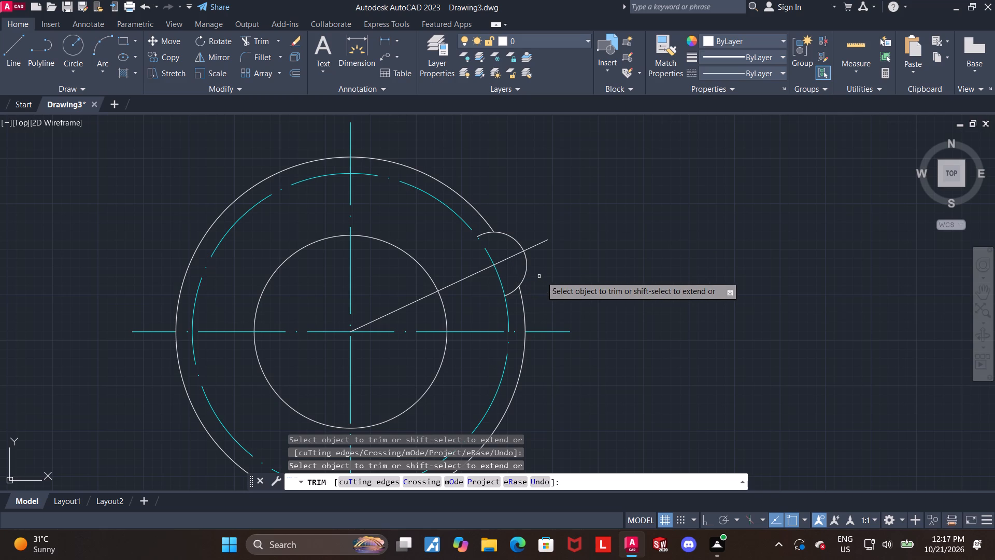
pyautogui.press('Escape')
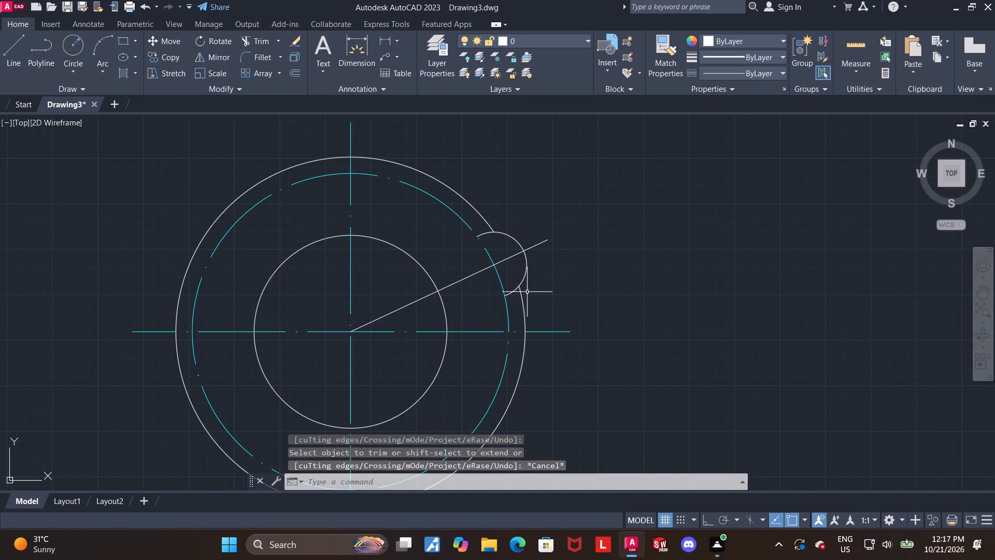
# Draw a circle of diameter 12 centered where the 25° line crosses the cyan circle, concentric with the lobe.
pyautogui.scroll(-1, 529, 293)
pyautogui.moveTo(580, 323); pyautogui.dragTo(453, 345, button='middle')
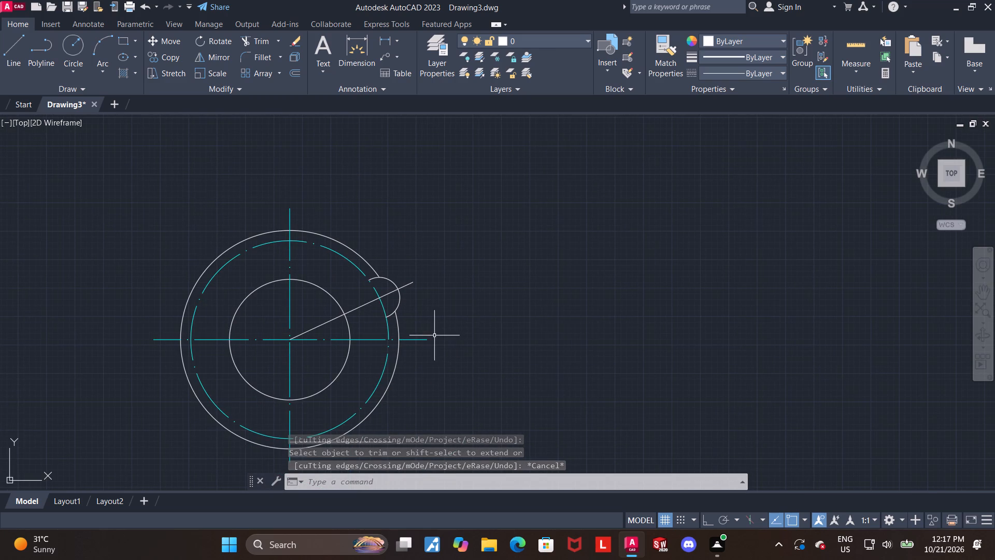
pyautogui.scroll(1, 453, 334)
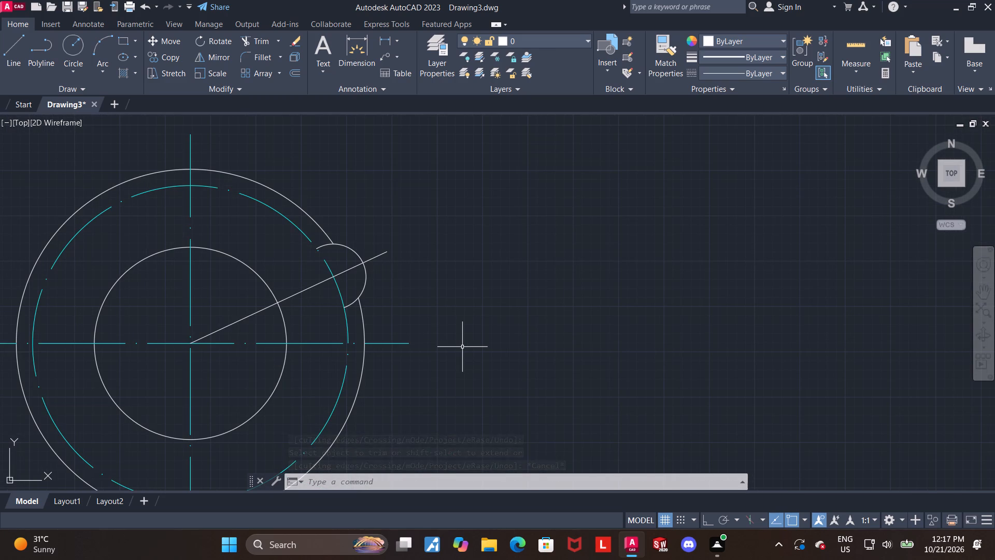
pyautogui.moveTo(423, 319); pyautogui.dragTo(461, 320, button='middle')
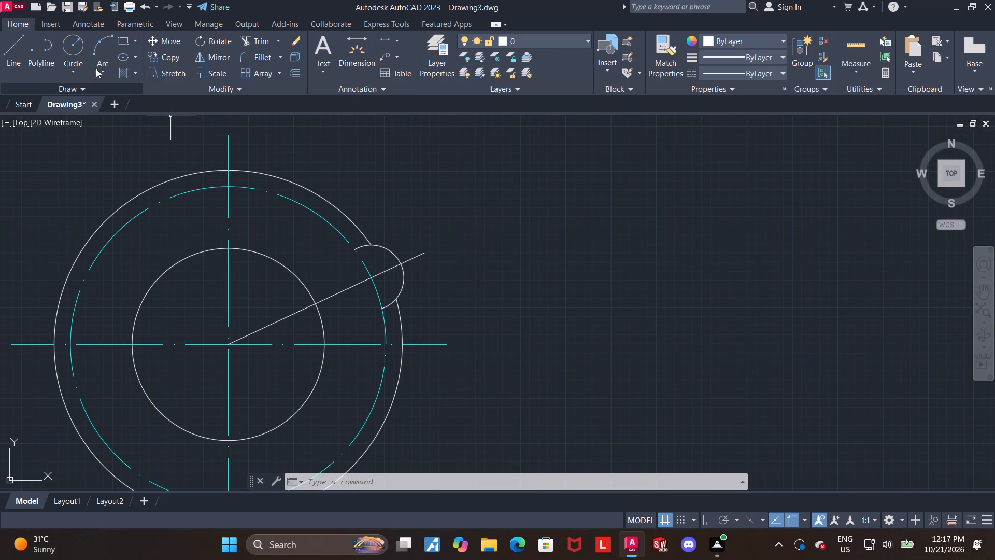
pyautogui.click(80, 46)
pyautogui.scroll(4, 366, 267)
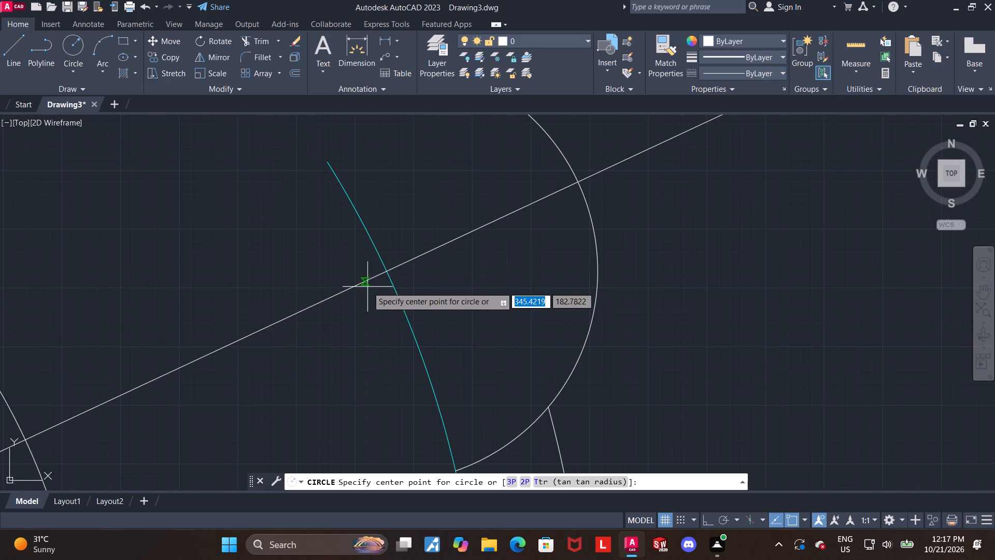
pyautogui.click(387, 272)
pyautogui.scroll(-1, 390, 276)
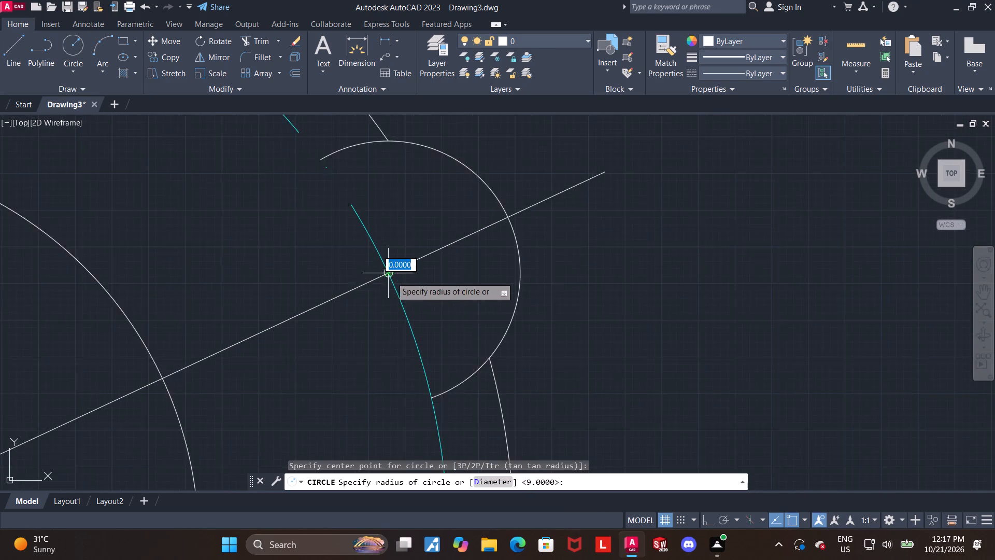
pyautogui.scroll(-1, 392, 277)
pyautogui.press('d')
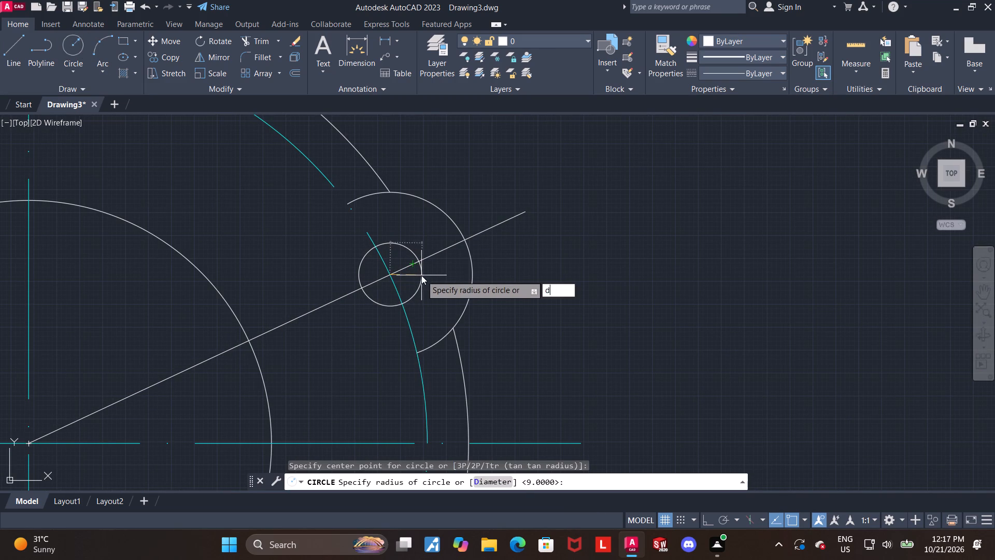
pyautogui.press('Return')
pyautogui.write('12')
pyautogui.press('Return')
pyautogui.press('Escape')
# Trim the two lobe arc ends that extend inside the outer circle, and end the Trim command.
pyautogui.scroll(-1, 490, 252)
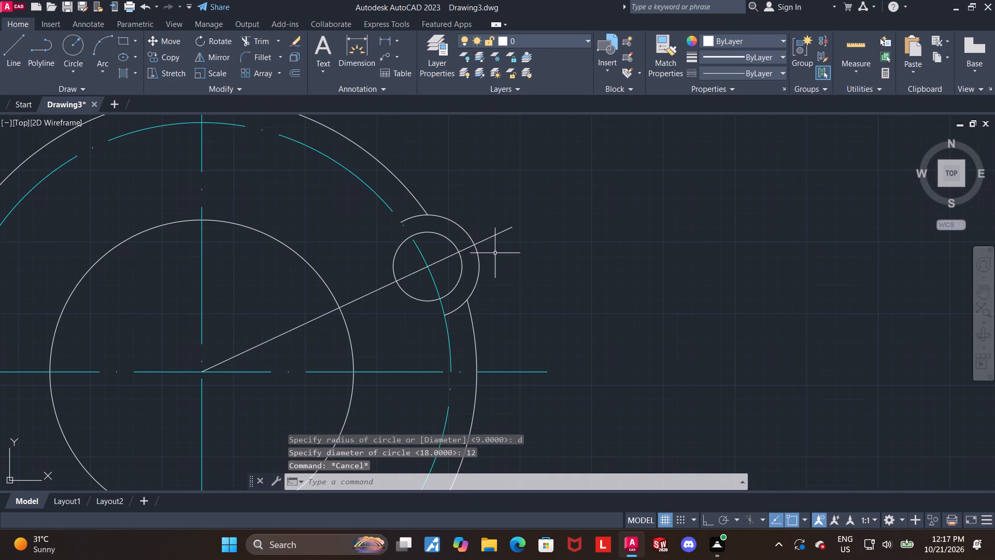
pyautogui.moveTo(547, 300); pyautogui.dragTo(557, 306, button='middle')
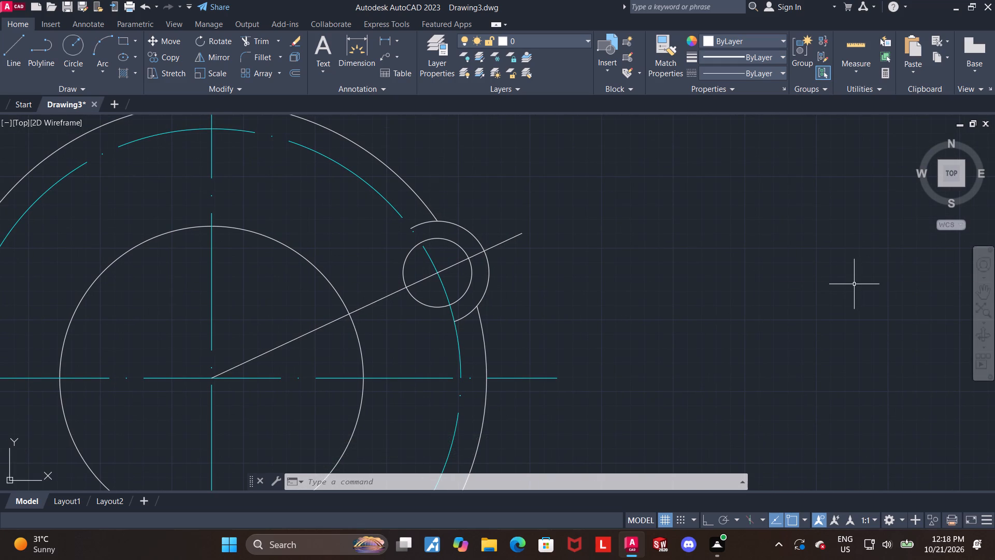
pyautogui.scroll(2, 406, 215)
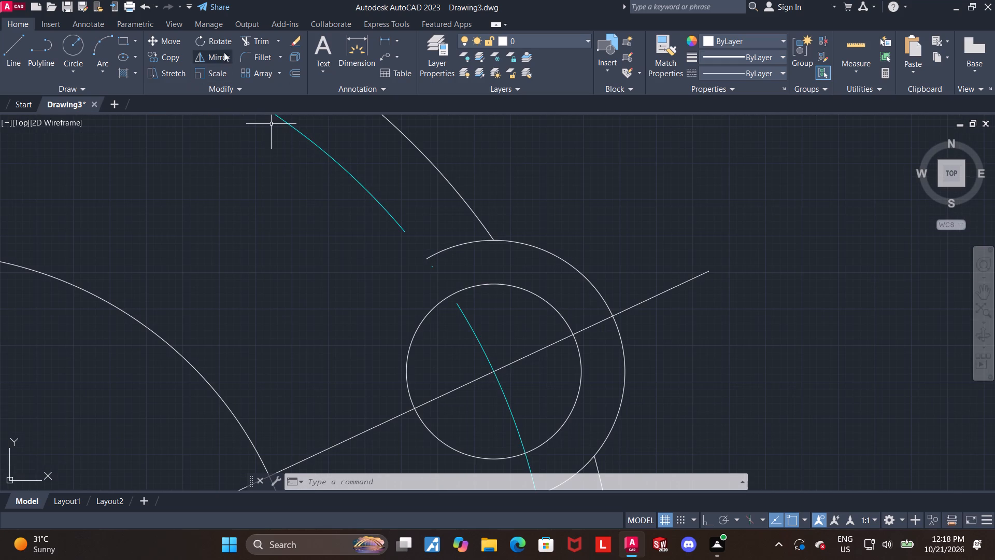
pyautogui.click(247, 41)
pyautogui.click(456, 245)
pyautogui.scroll(-2, 475, 262)
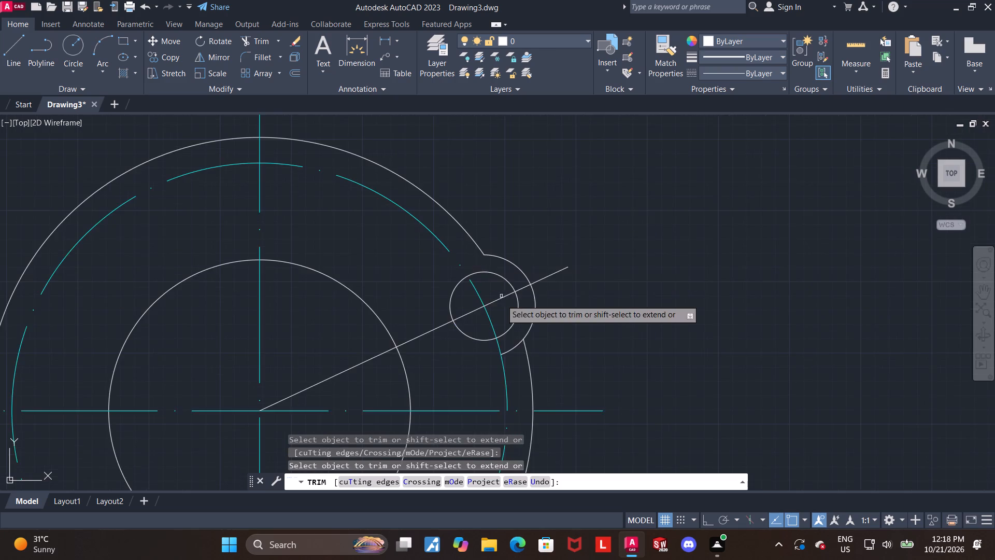
pyautogui.scroll(1, 500, 327)
pyautogui.click(519, 361)
pyautogui.press('Escape')
# Create a polar array of the lobe arc and diameter 12 circle around the concentric circles' center, with 4 items over 360°.
pyautogui.scroll(-2, 602, 335)
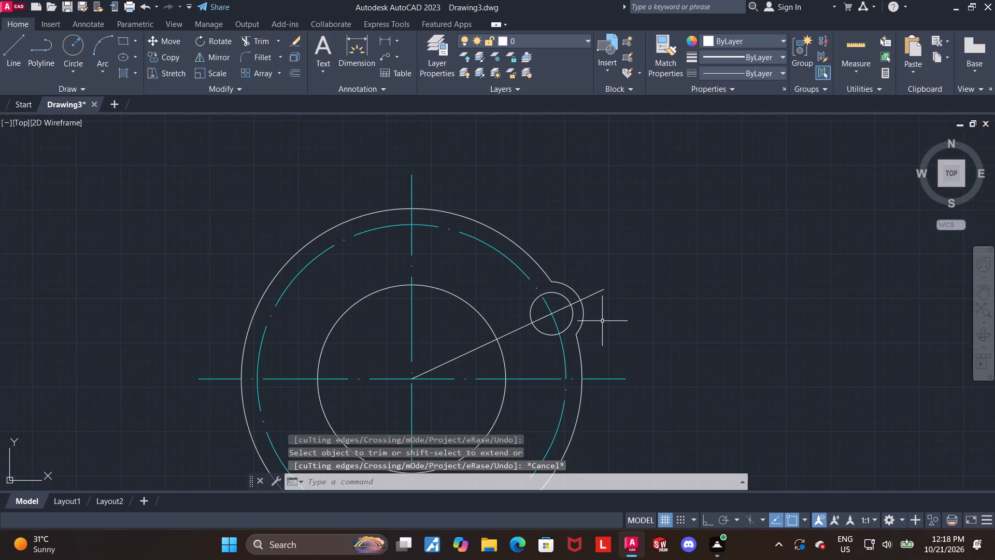
pyautogui.moveTo(603, 319); pyautogui.dragTo(598, 277, button='middle')
pyautogui.press('Escape')
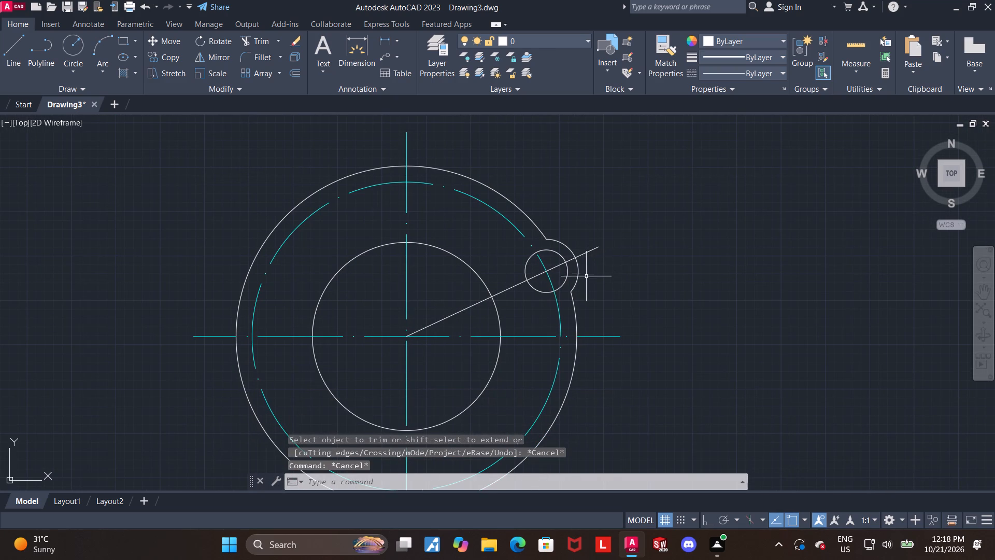
pyautogui.click(577, 274)
pyautogui.click(567, 277)
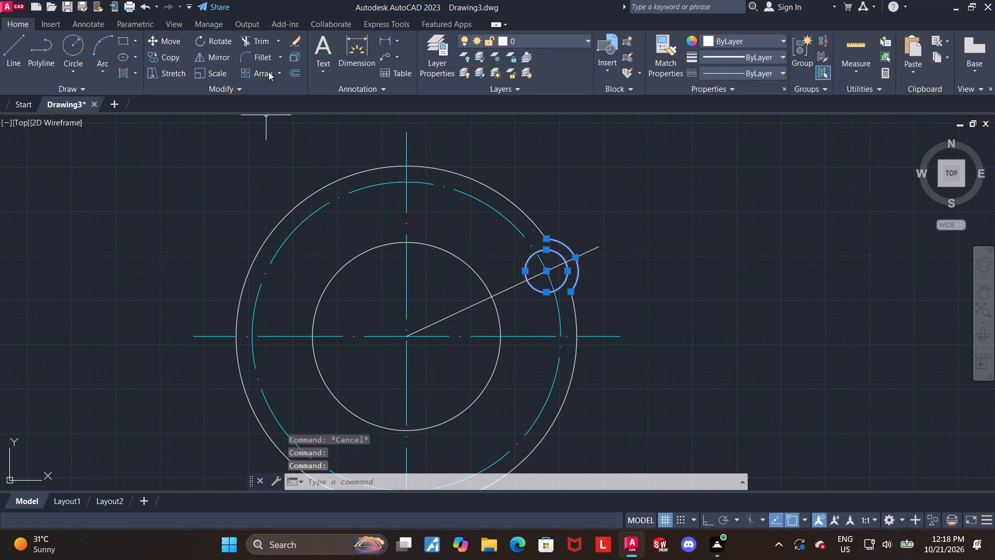
pyautogui.click(278, 72)
pyautogui.click(257, 138)
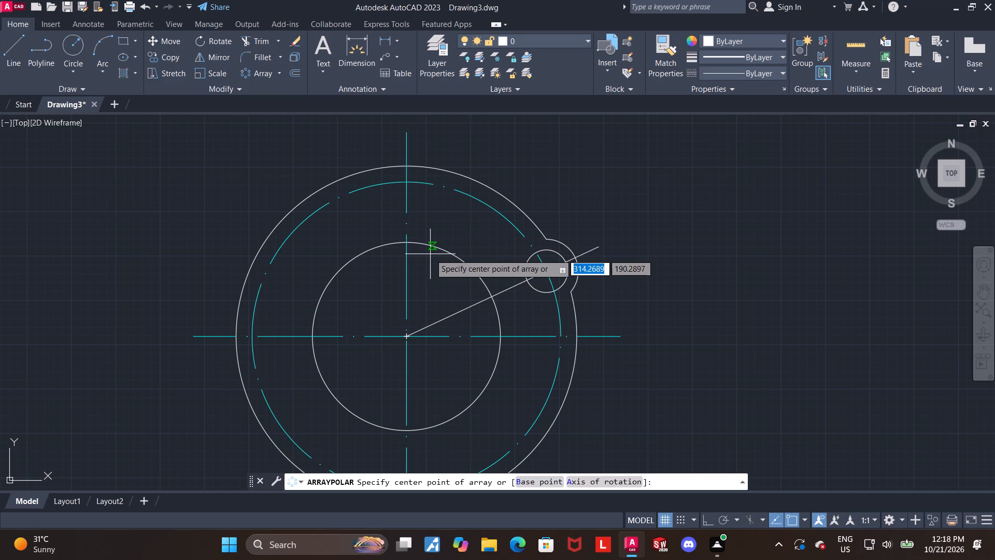
pyautogui.press('Return')
pyautogui.scroll(4, 407, 343)
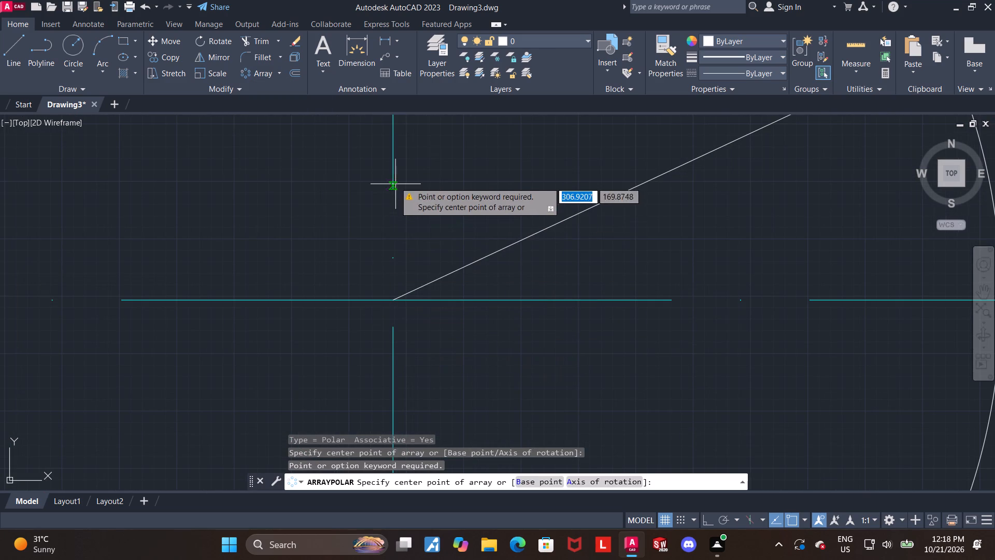
pyautogui.scroll(4, 392, 299)
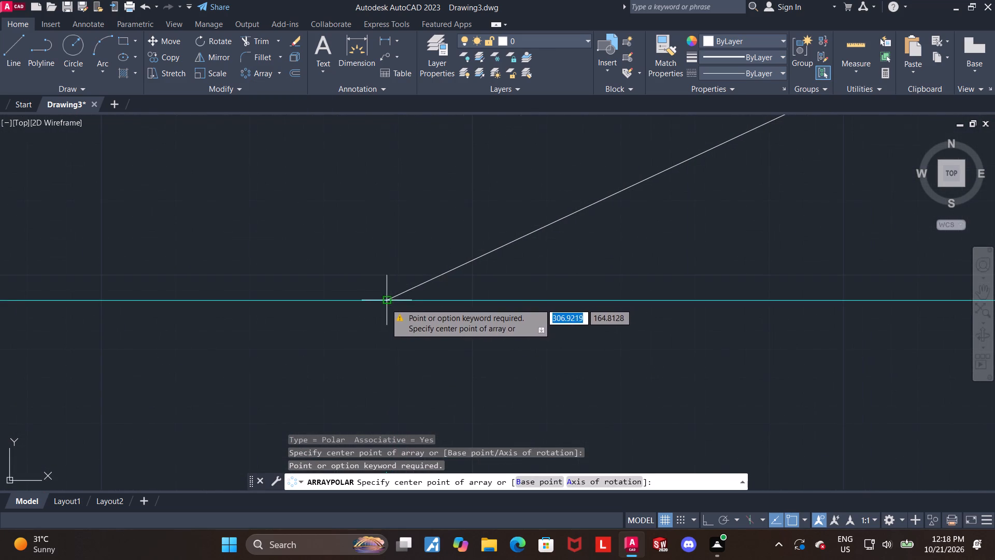
pyautogui.click(385, 298)
pyautogui.scroll(-5, 387, 298)
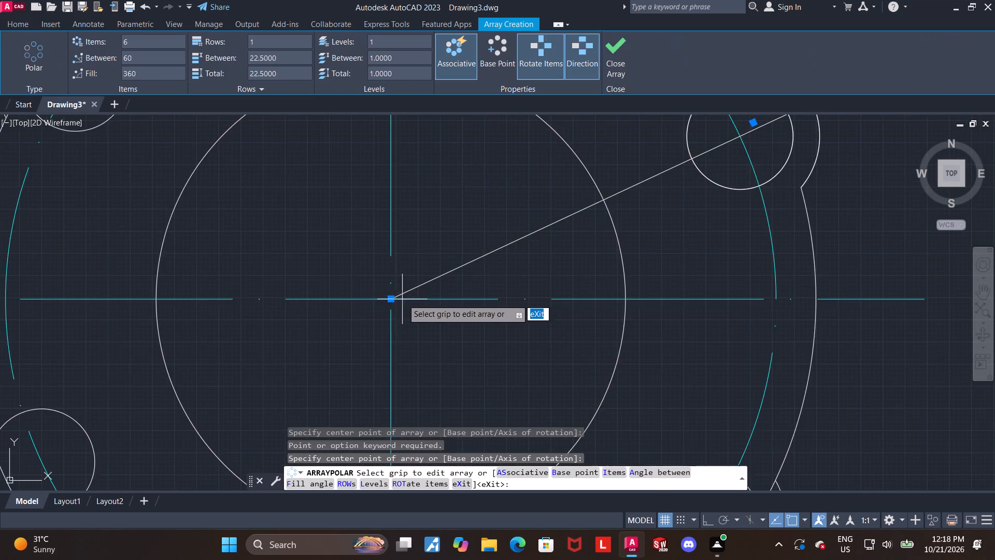
pyautogui.scroll(-5, 404, 299)
pyautogui.scroll(1, 432, 299)
pyautogui.moveTo(153, 40); pyautogui.dragTo(66, 41)
pyautogui.press('4')
pyautogui.press('Return')
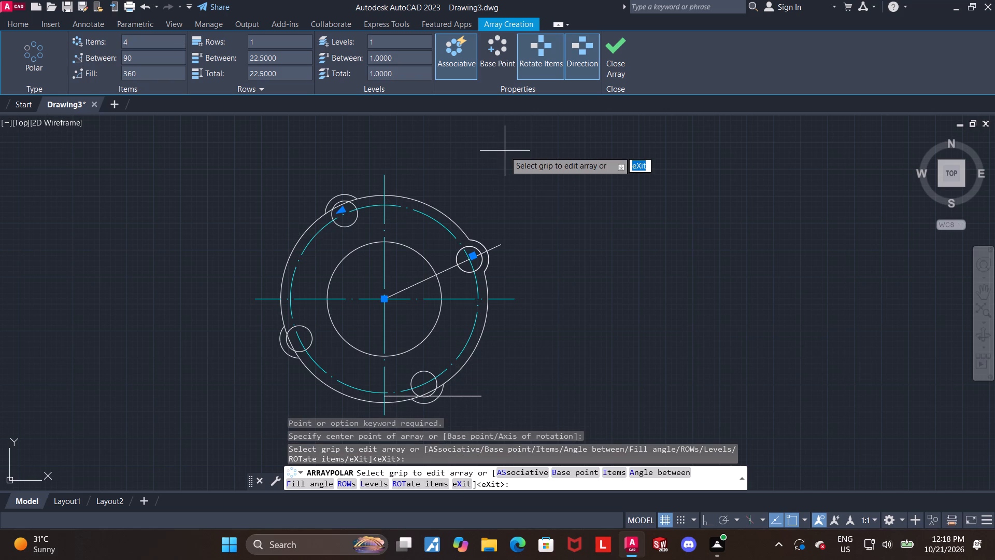
pyautogui.click(618, 60)
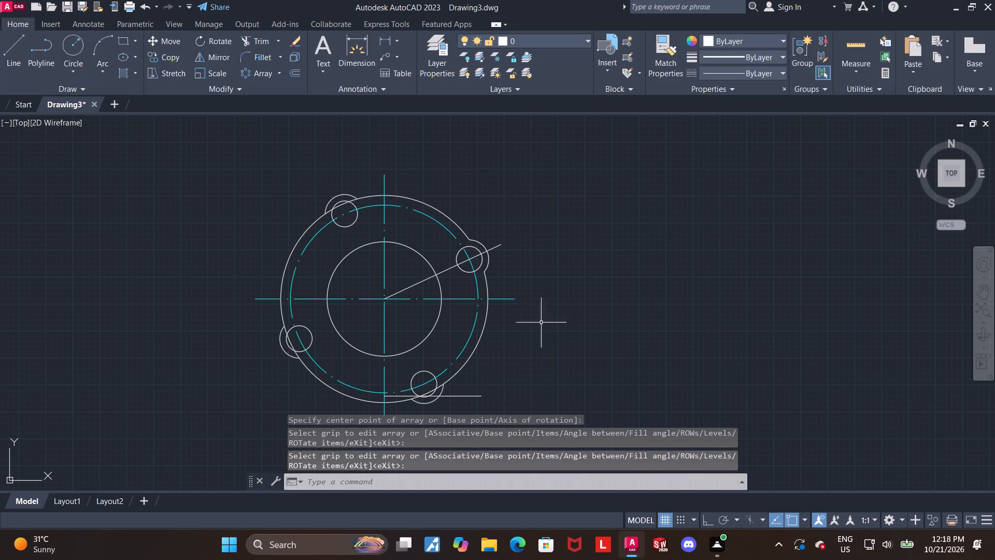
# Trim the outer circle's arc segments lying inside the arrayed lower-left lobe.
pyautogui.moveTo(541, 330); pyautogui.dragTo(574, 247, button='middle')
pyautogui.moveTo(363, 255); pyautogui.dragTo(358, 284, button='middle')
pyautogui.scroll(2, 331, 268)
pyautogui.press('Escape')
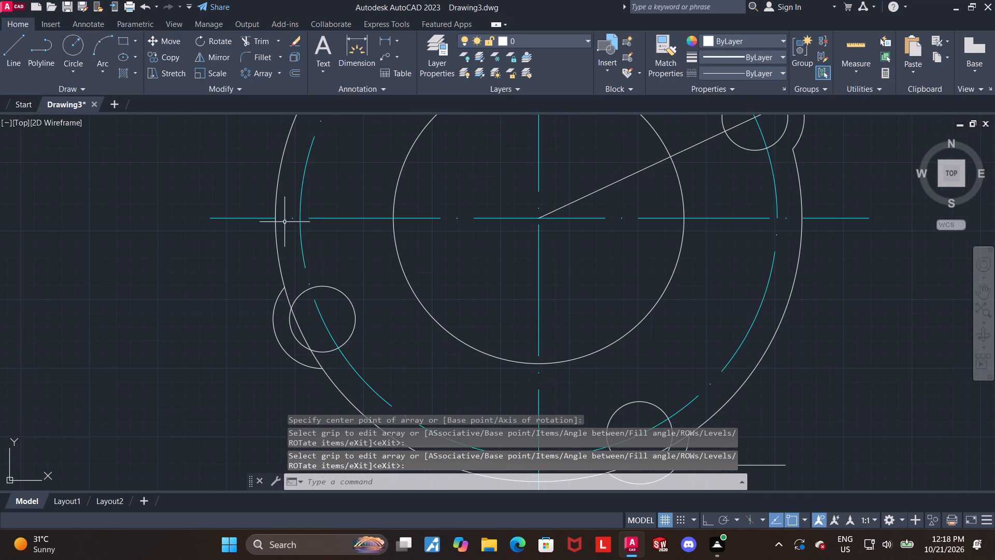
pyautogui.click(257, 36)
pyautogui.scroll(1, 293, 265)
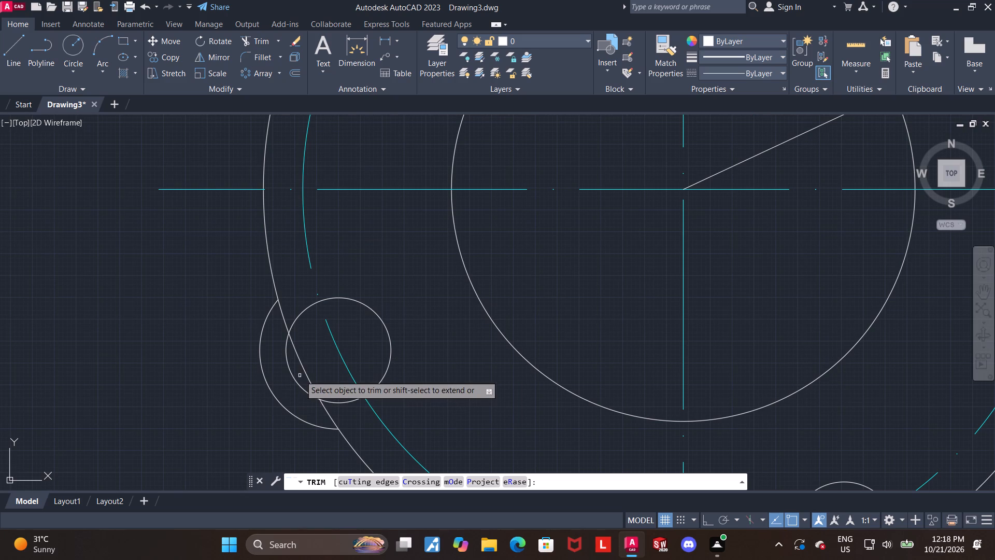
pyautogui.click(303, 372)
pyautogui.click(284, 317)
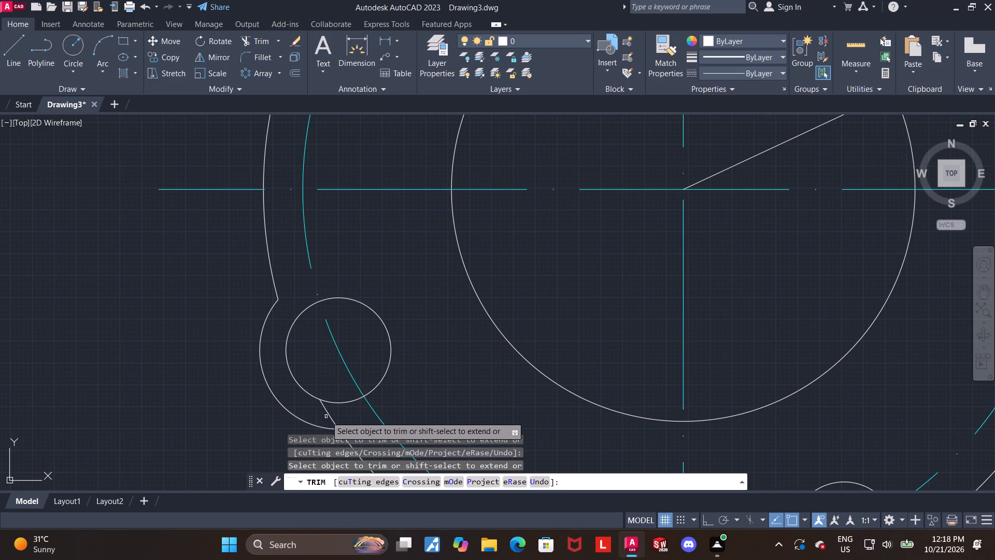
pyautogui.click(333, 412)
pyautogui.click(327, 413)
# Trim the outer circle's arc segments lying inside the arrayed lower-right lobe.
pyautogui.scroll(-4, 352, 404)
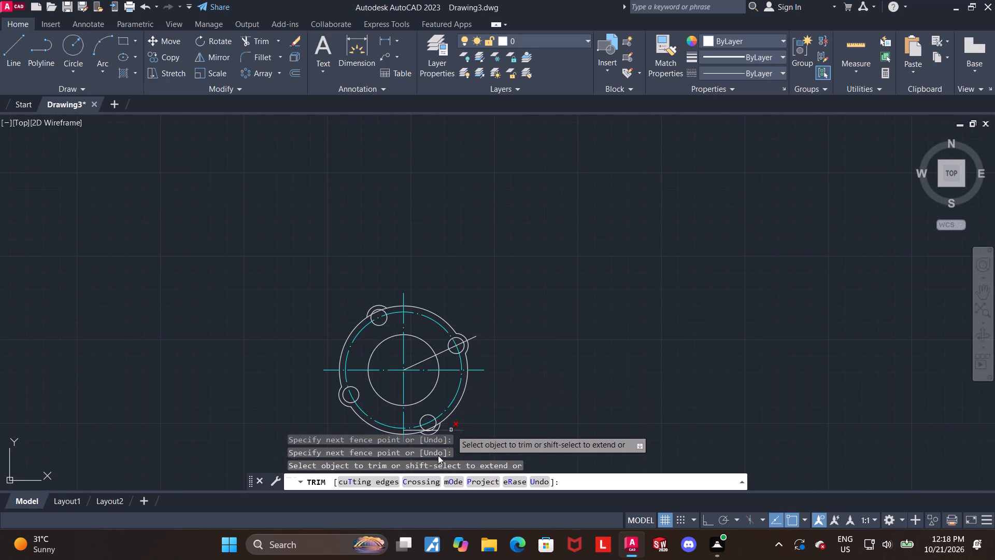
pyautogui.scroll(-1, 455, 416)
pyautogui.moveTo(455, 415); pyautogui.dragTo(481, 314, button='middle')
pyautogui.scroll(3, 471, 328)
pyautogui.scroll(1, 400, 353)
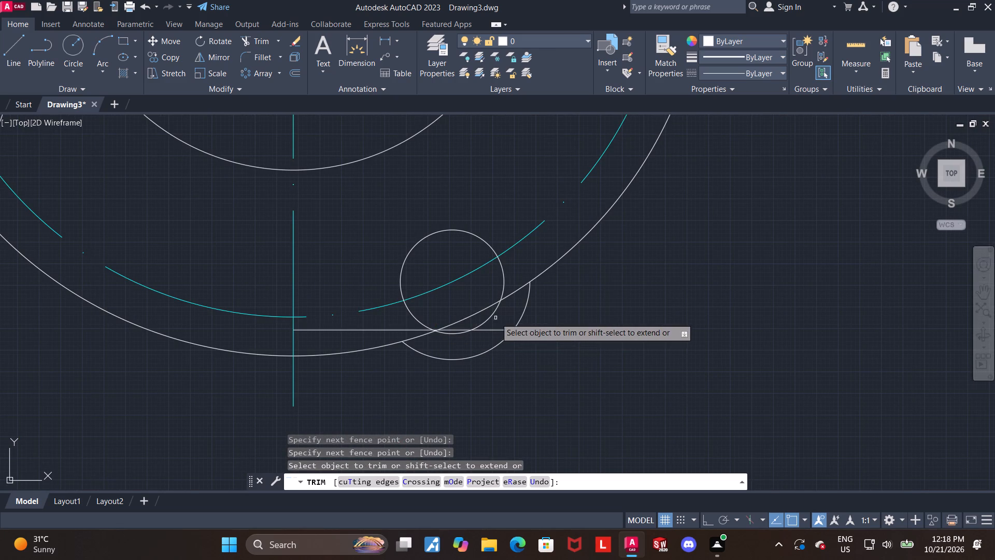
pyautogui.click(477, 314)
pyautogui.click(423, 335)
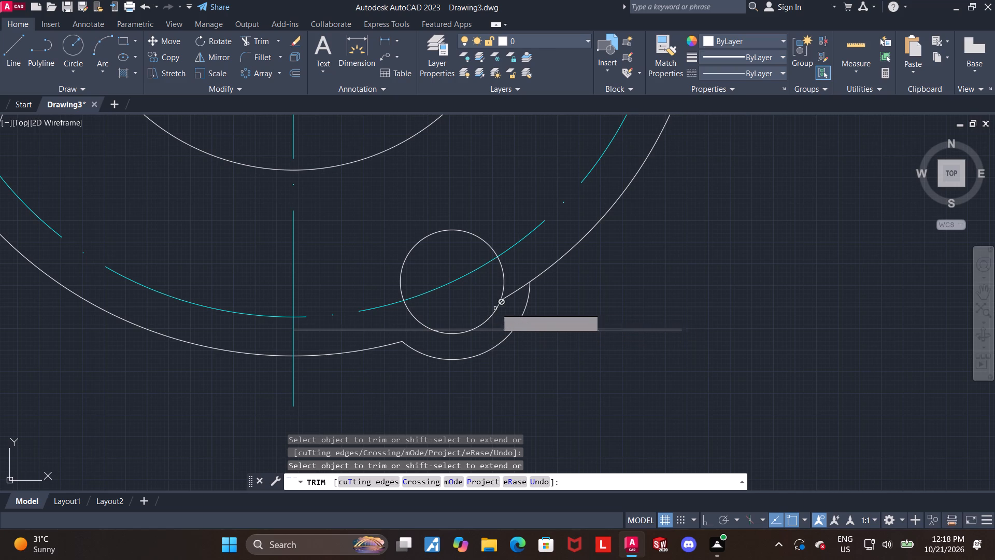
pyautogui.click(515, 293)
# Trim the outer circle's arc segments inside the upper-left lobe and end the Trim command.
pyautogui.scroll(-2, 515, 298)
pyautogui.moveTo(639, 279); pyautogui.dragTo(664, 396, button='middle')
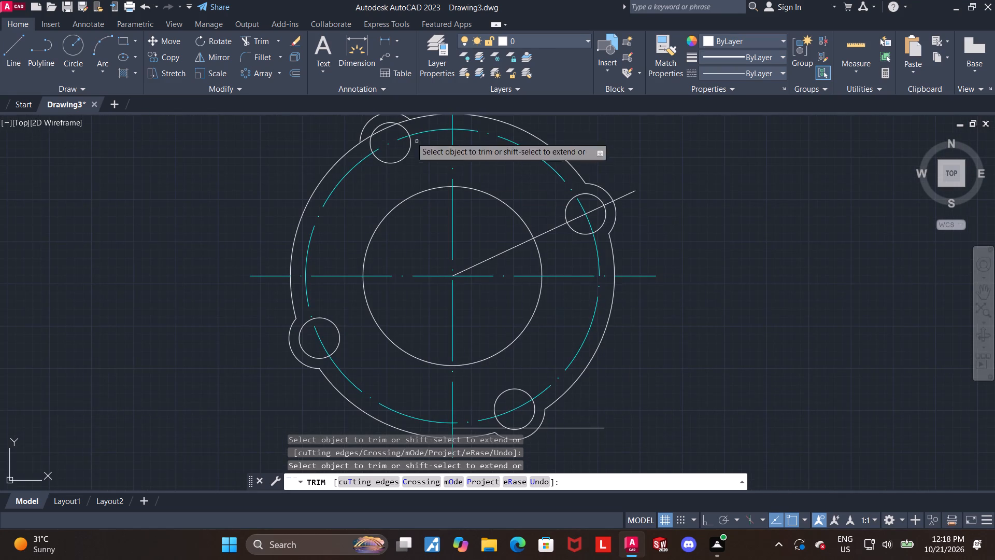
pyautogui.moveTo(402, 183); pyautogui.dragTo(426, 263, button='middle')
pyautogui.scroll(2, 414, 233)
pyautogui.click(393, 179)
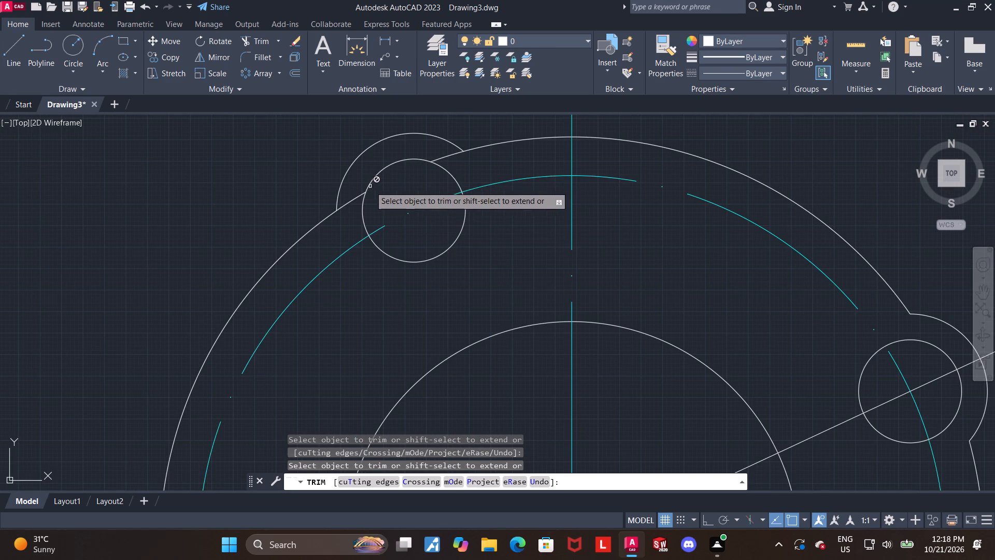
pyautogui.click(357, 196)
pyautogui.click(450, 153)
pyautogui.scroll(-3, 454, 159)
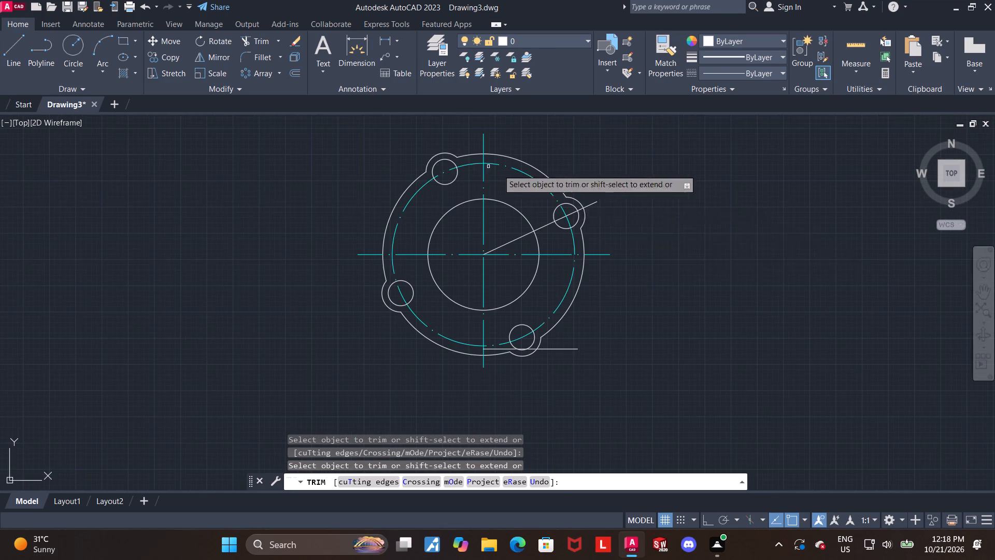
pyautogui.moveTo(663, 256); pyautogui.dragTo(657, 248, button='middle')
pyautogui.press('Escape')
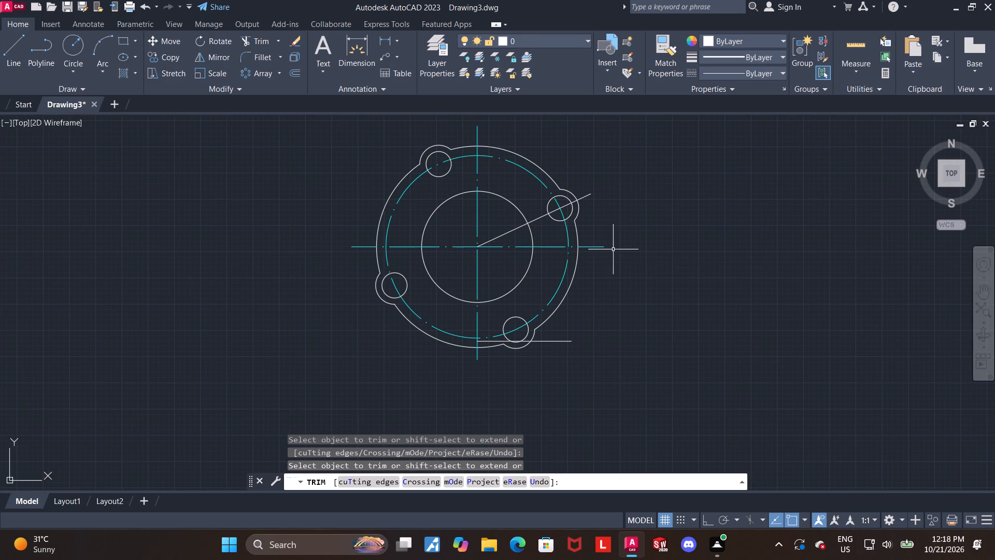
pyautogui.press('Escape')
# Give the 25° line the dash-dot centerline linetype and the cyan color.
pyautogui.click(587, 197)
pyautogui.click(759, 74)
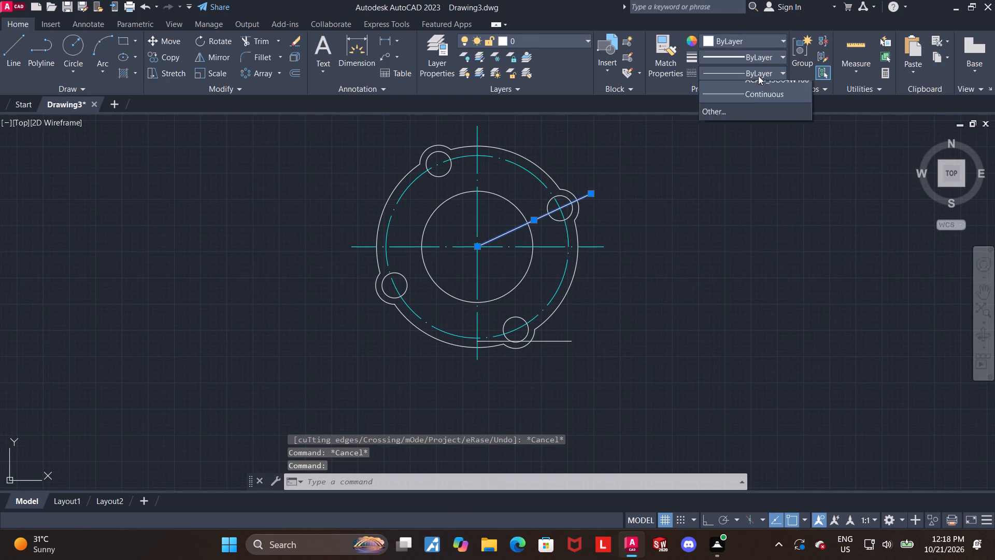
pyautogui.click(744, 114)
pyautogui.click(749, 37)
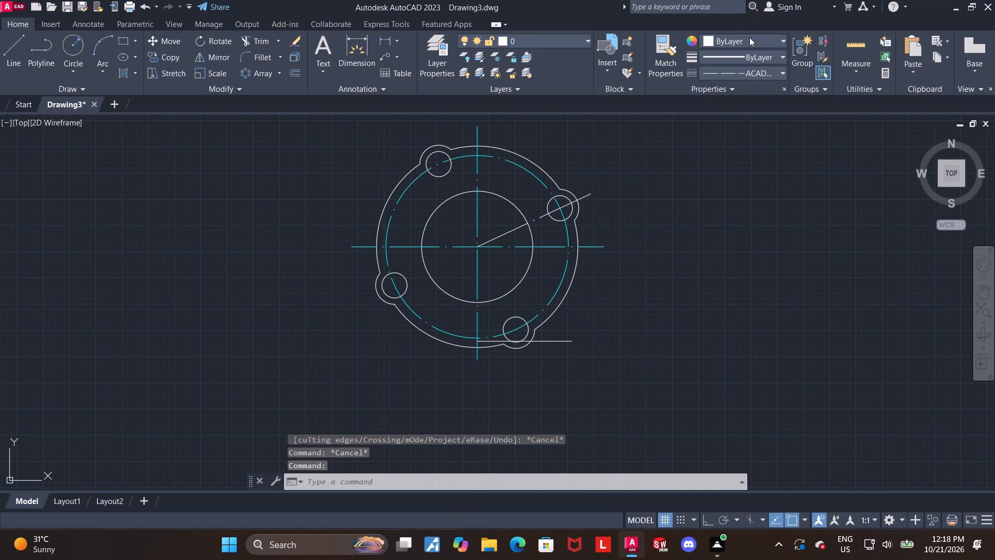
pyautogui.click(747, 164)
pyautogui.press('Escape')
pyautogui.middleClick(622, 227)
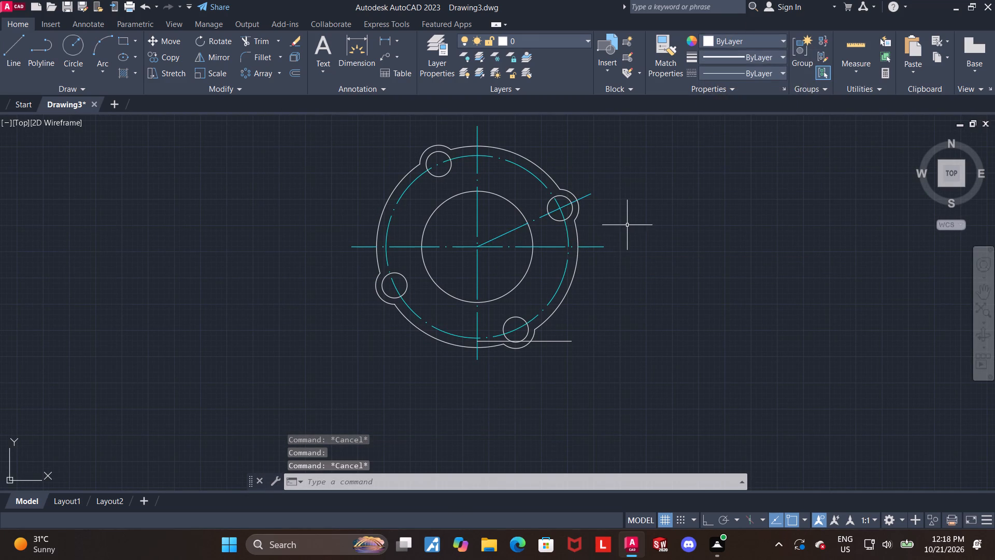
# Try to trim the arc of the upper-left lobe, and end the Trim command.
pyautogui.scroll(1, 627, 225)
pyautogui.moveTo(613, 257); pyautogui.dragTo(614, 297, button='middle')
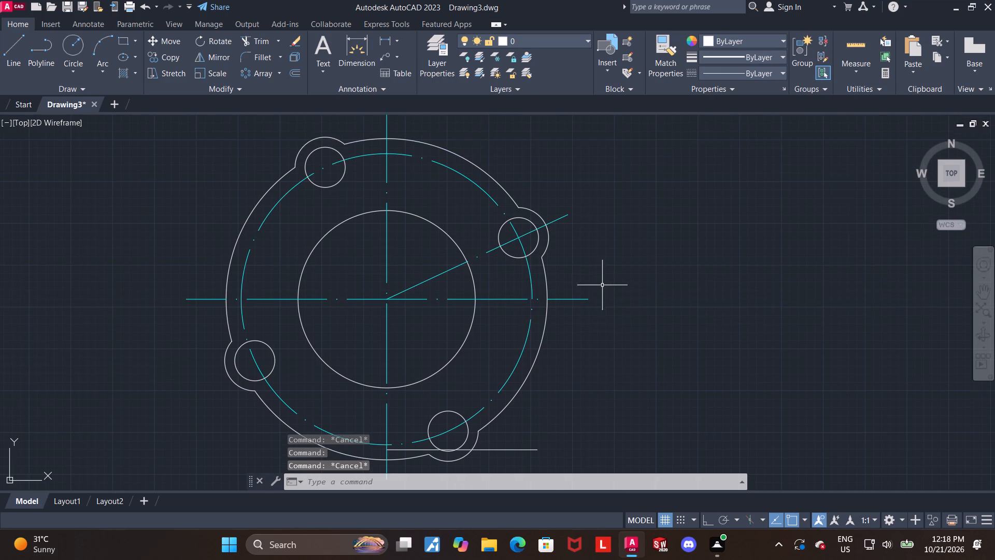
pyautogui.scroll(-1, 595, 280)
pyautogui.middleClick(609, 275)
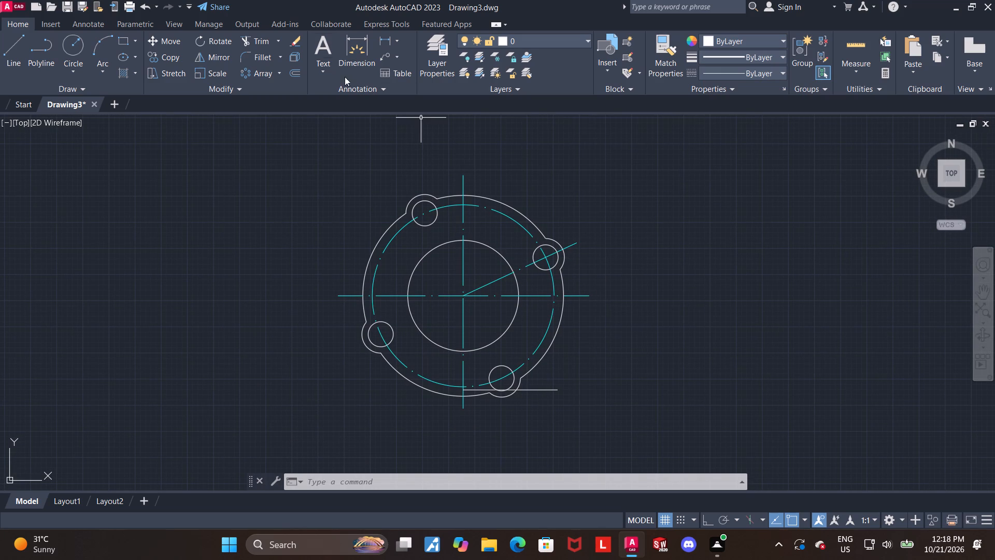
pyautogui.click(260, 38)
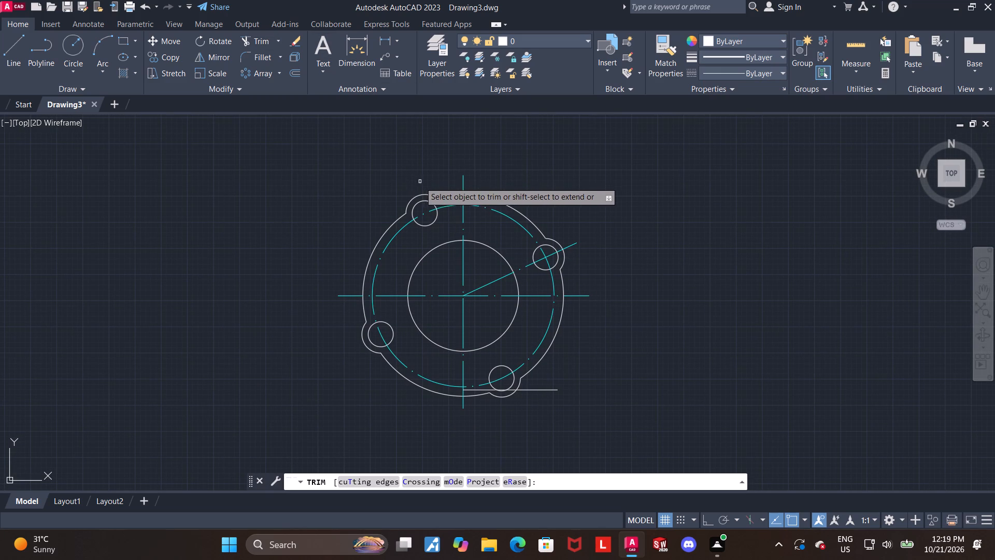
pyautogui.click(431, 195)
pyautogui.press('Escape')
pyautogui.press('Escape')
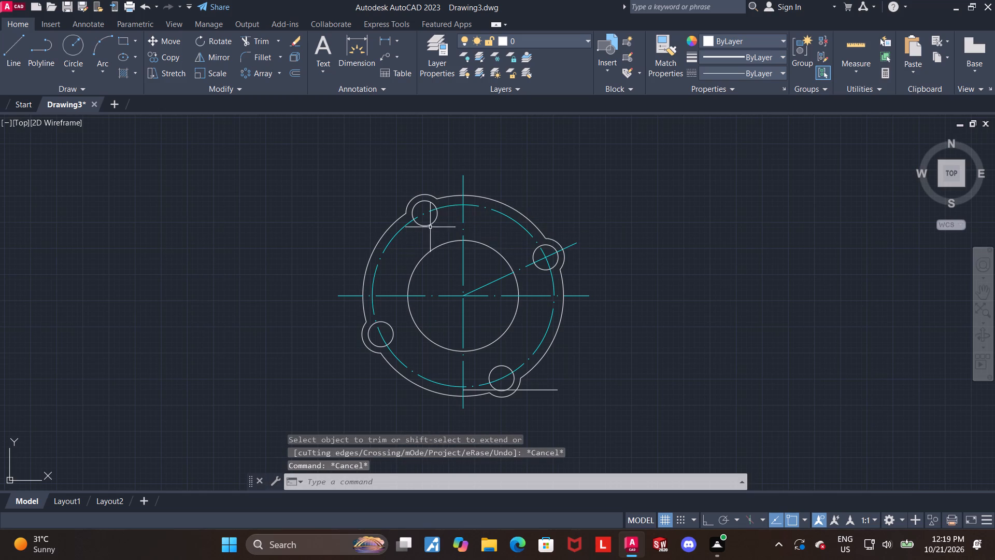
# Undo the line formatting, outer circle trims, polar array and lobe-end trim, back to the single lobe with untrimmed arc ends.
pyautogui.scroll(1, 450, 197)
pyautogui.scroll(-1, 463, 200)
pyautogui.moveTo(630, 270); pyautogui.dragTo(619, 223, button='middle')
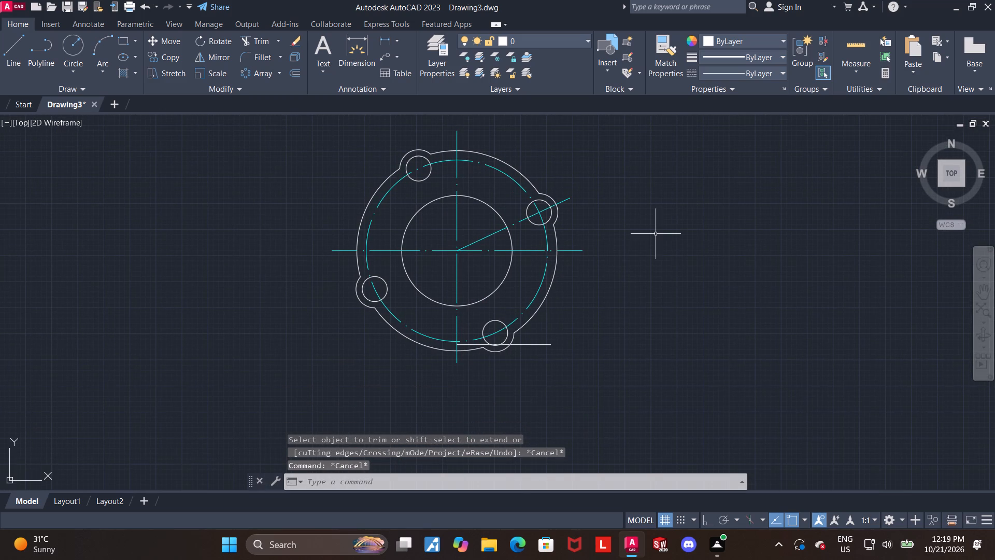
pyautogui.hotkey('ctrl', 'z')
pyautogui.hotkey('ctrl', 'z')
pyautogui.hotkey('ctrl', 'z')
pyautogui.hotkey('ctrl', 'z')
pyautogui.hotkey('ctrl', 'z')
pyautogui.hotkey('ctrl', 'z')
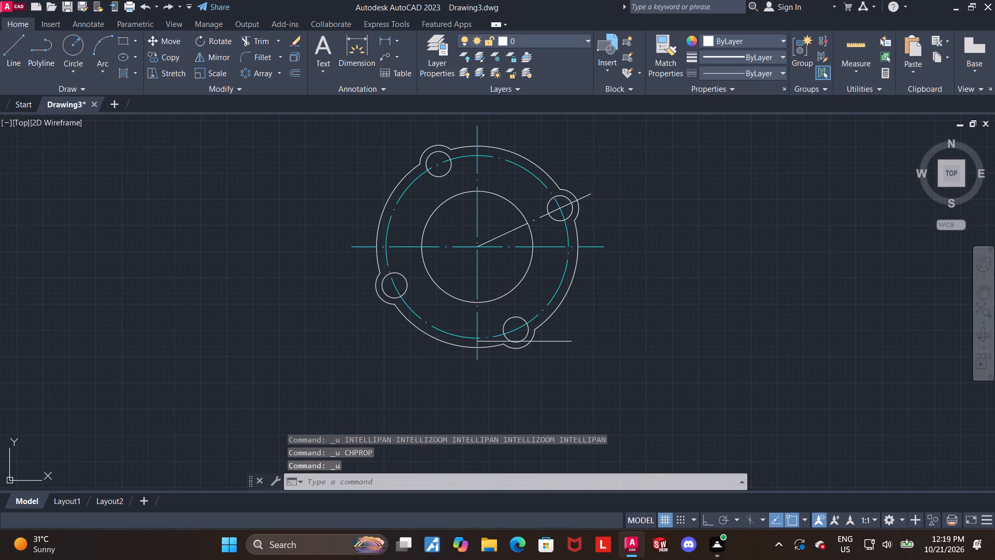
pyautogui.hotkey('ctrl', 'z')
pyautogui.hotkey('ctrl', 'z')
pyautogui.hotkey('ctrl', 'z')
pyautogui.hotkey('ctrl', 'z')
pyautogui.hotkey('ctrl', 'z')
pyautogui.hotkey('ctrl', 'z')
# Trim the two lobe arc ends that extend inside the outer circle.
pyautogui.scroll(-2, 654, 236)
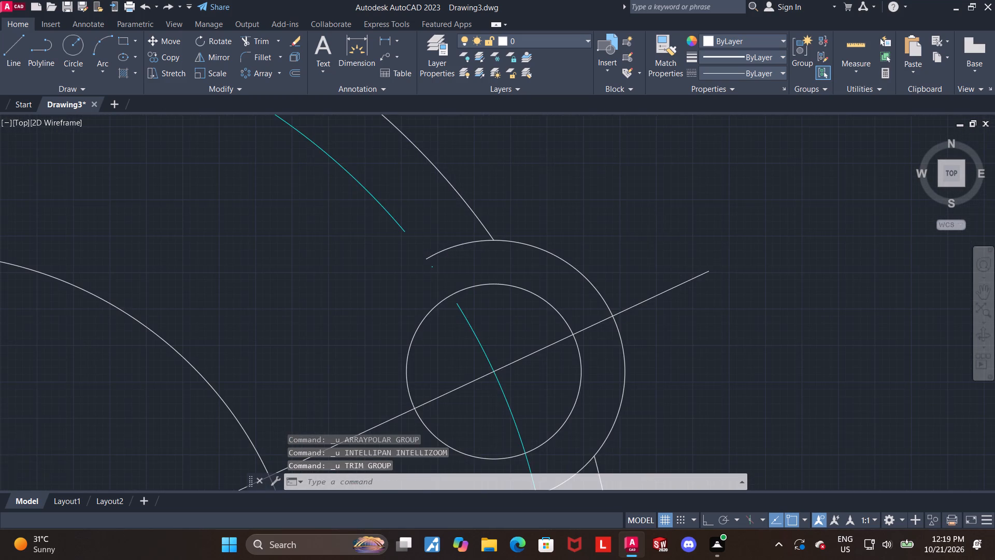
pyautogui.scroll(-1, 654, 236)
pyautogui.moveTo(665, 265); pyautogui.dragTo(626, 206, button='middle')
pyautogui.press('Escape')
pyautogui.click(260, 38)
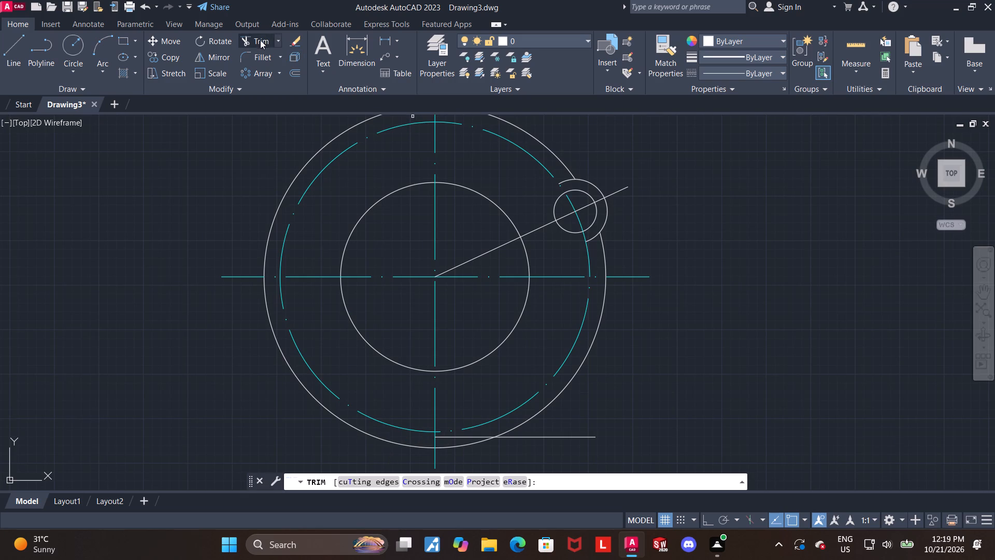
pyautogui.scroll(1, 582, 201)
pyautogui.click(556, 167)
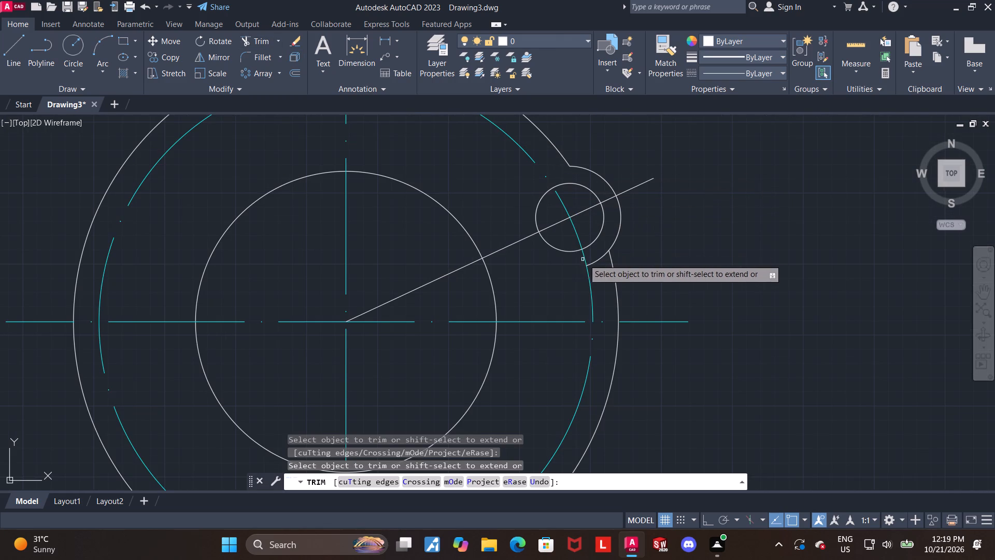
pyautogui.click(596, 260)
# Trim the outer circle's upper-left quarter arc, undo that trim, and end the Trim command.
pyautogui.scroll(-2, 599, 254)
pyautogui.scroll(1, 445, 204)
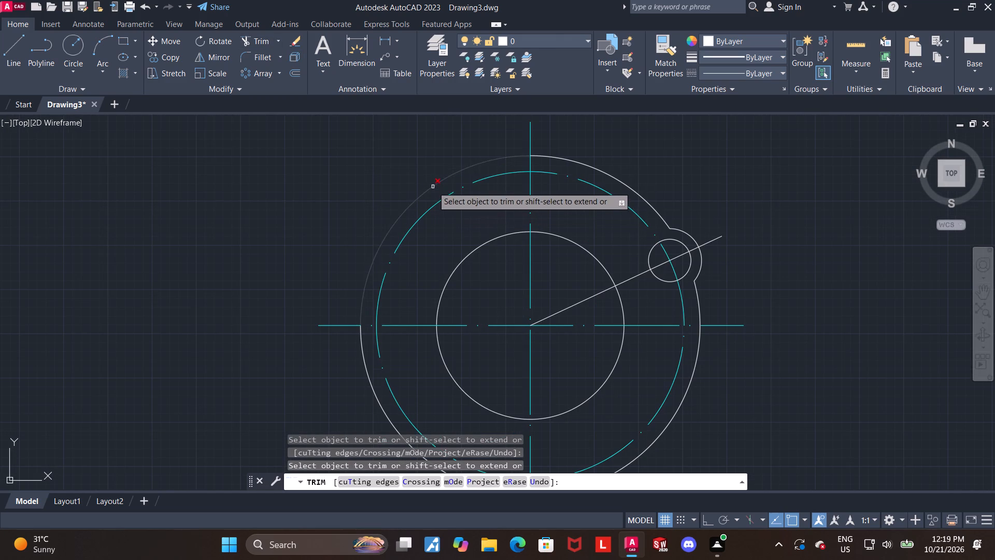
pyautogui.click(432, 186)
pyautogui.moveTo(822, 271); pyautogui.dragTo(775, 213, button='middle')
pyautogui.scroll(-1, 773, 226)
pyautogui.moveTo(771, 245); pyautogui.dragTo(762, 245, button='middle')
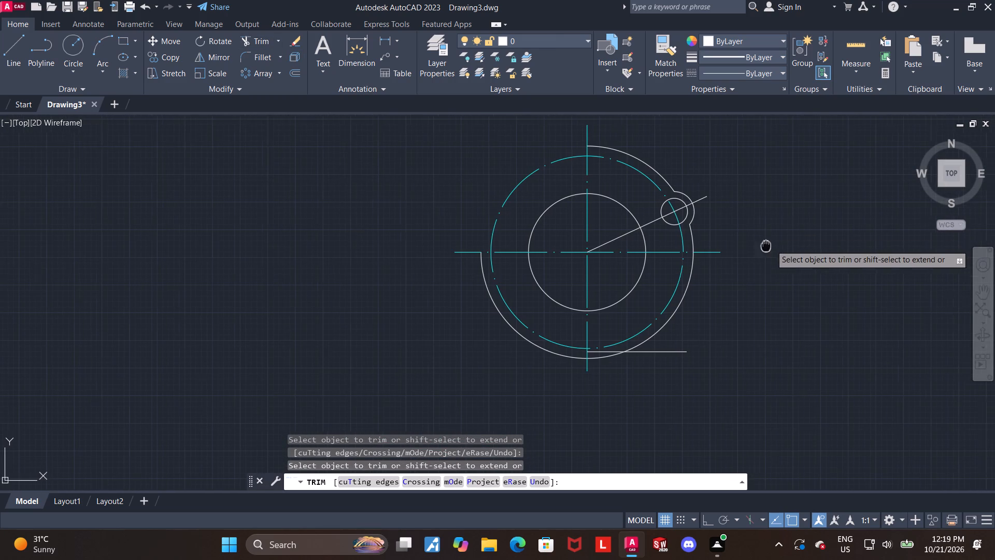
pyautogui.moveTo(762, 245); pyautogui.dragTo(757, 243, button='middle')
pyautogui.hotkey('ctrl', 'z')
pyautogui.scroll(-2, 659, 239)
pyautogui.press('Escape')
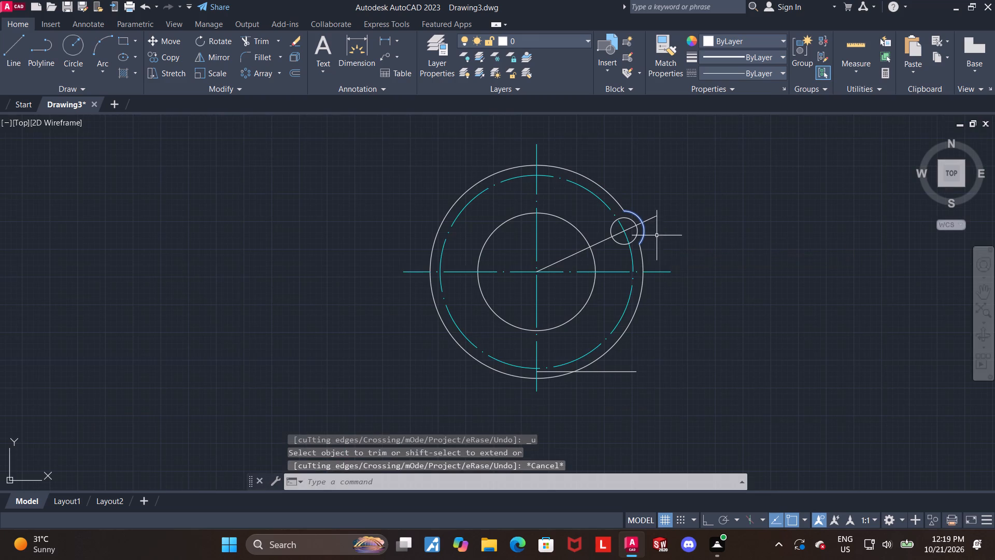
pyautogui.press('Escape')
# Draw a circle of radius 15 centered on the free end of the horizontal line near the outer circle's bottom.
pyautogui.moveTo(695, 243); pyautogui.dragTo(651, 247, button='middle')
pyautogui.moveTo(595, 328); pyautogui.dragTo(595, 317, button='middle')
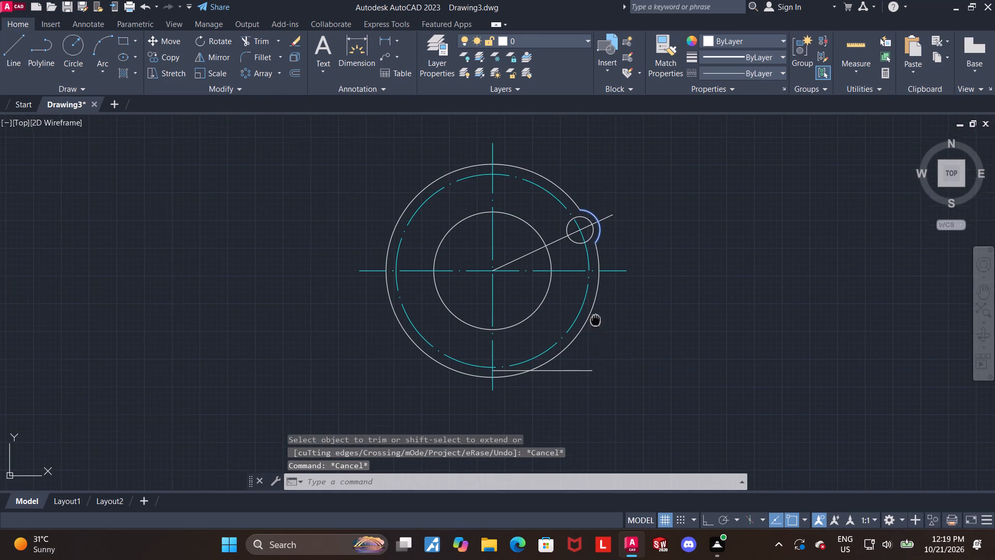
pyautogui.moveTo(595, 317); pyautogui.dragTo(591, 278, button='middle')
pyautogui.scroll(2, 635, 296)
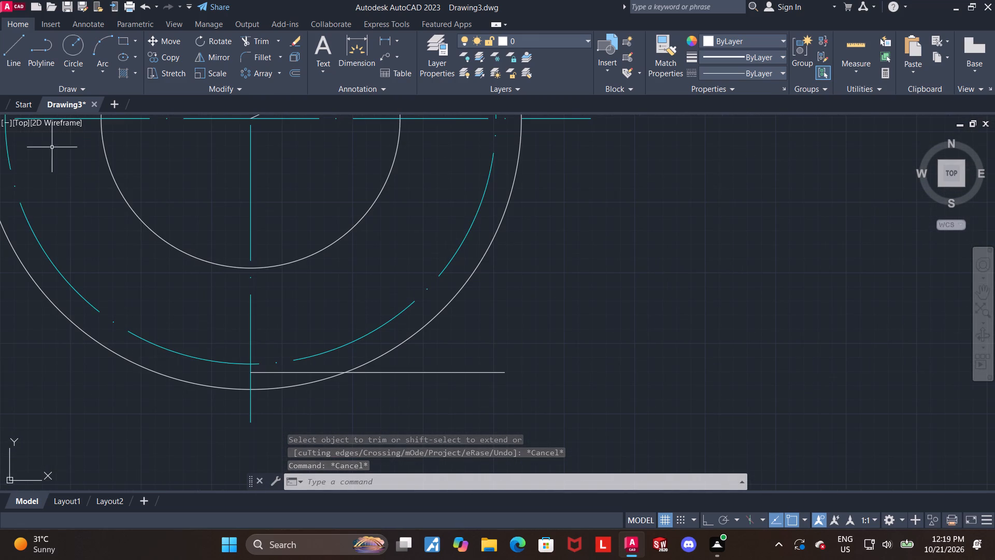
pyautogui.click(67, 45)
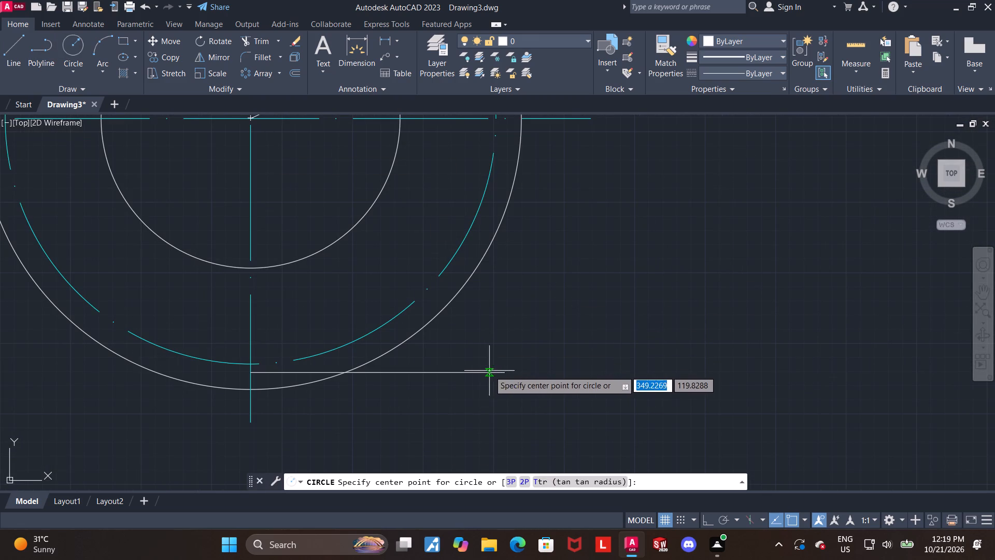
pyautogui.click(502, 371)
pyautogui.scroll(-1, 535, 345)
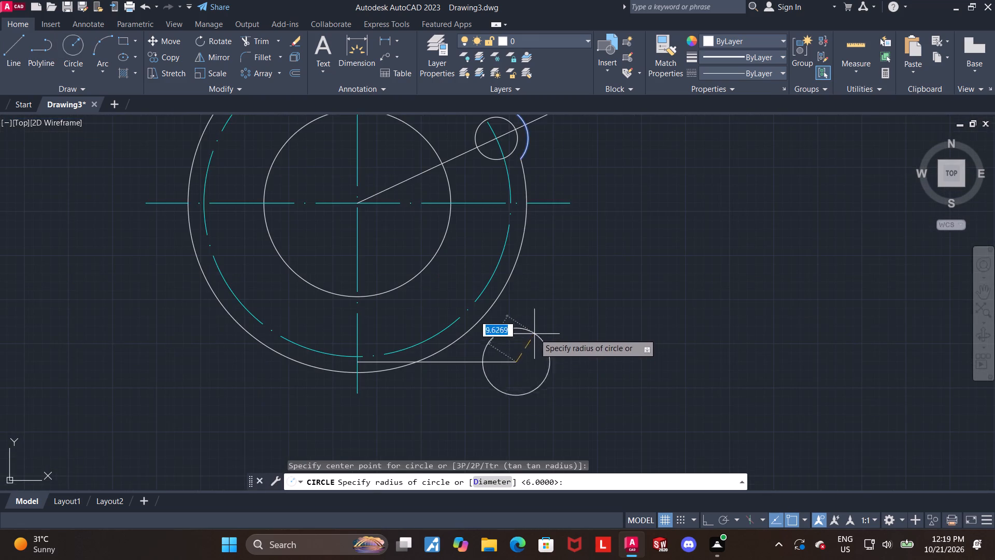
pyautogui.write('15')
pyautogui.press('Return')
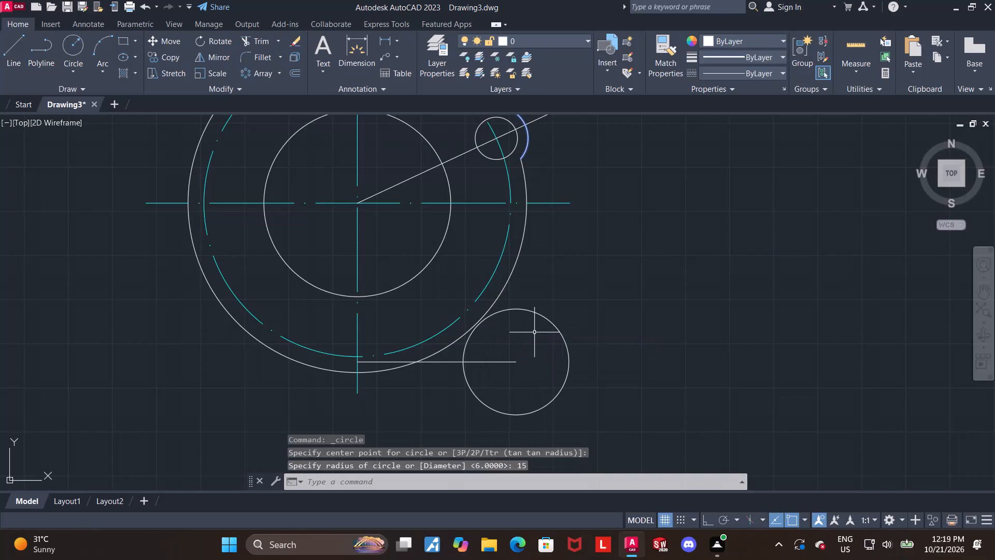
pyautogui.press('Escape')
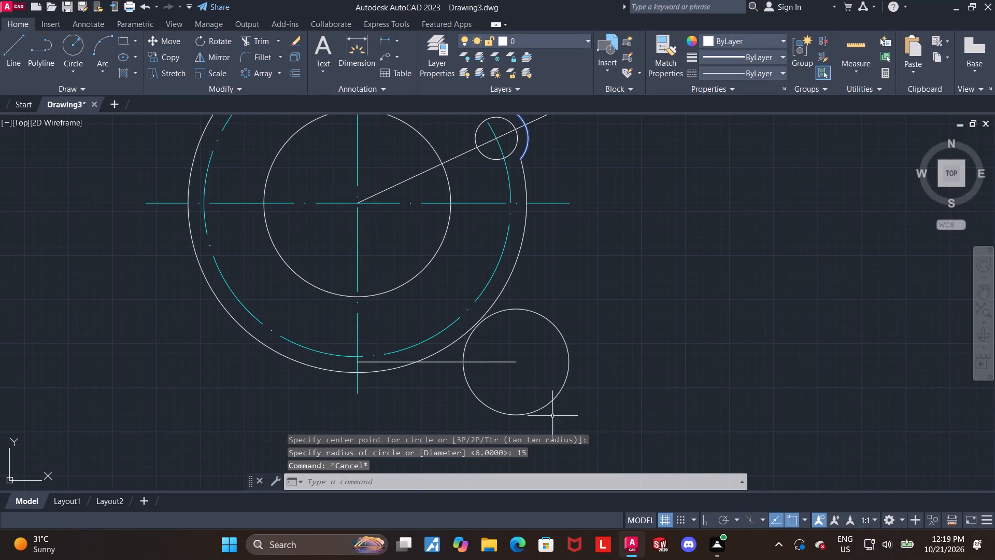
# Delete the horizontal construction line running from the vertical centerline to the radius 15 circle's center.
pyautogui.click(481, 363)
pyautogui.press('Delete')
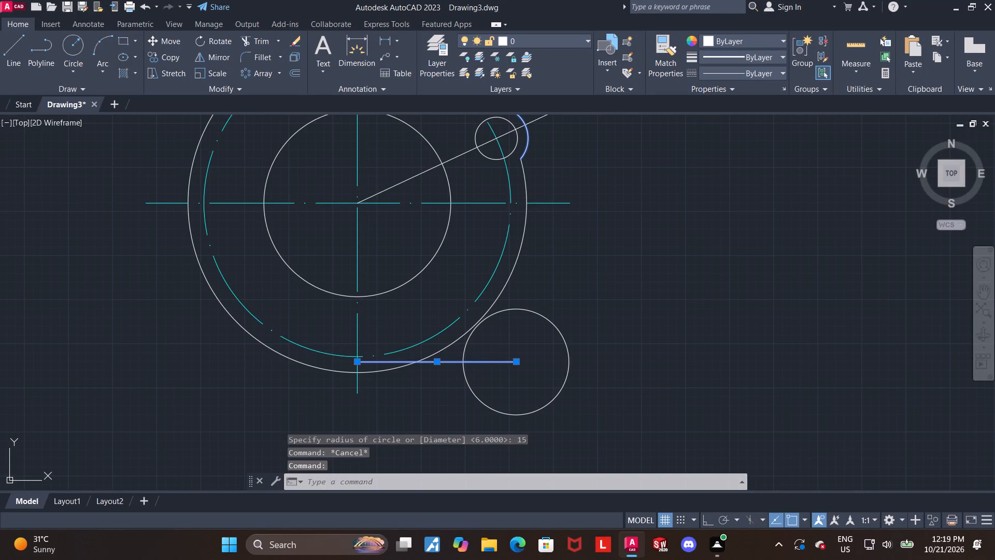
pyautogui.press('Escape')
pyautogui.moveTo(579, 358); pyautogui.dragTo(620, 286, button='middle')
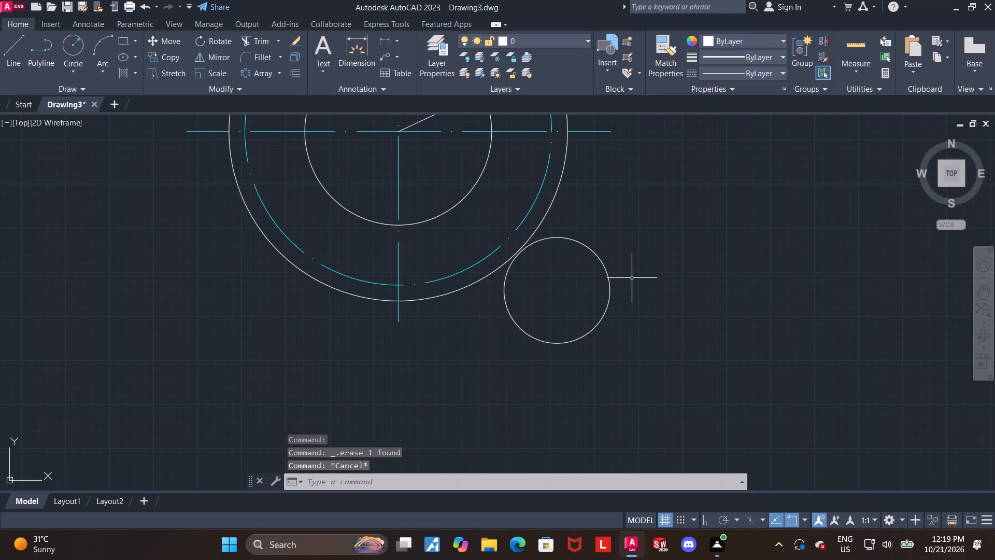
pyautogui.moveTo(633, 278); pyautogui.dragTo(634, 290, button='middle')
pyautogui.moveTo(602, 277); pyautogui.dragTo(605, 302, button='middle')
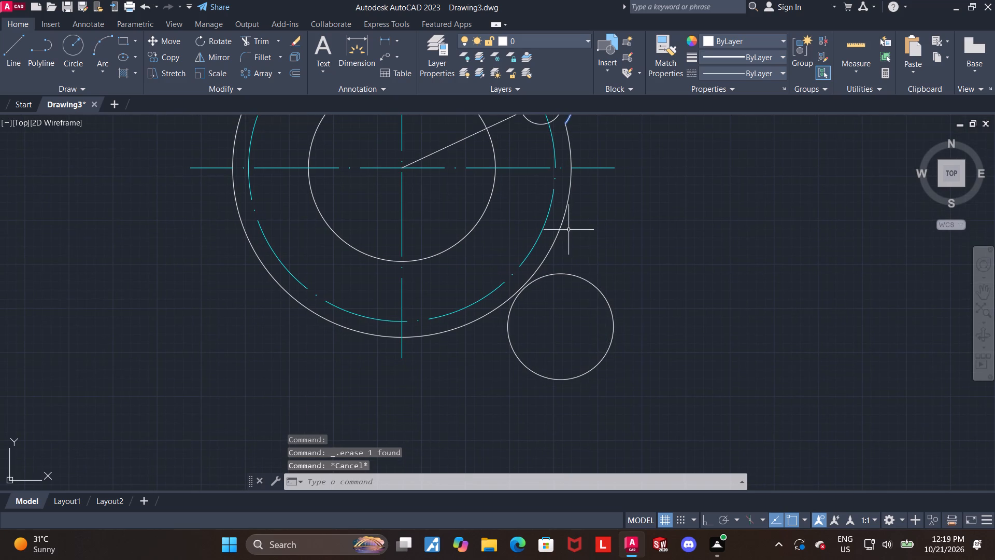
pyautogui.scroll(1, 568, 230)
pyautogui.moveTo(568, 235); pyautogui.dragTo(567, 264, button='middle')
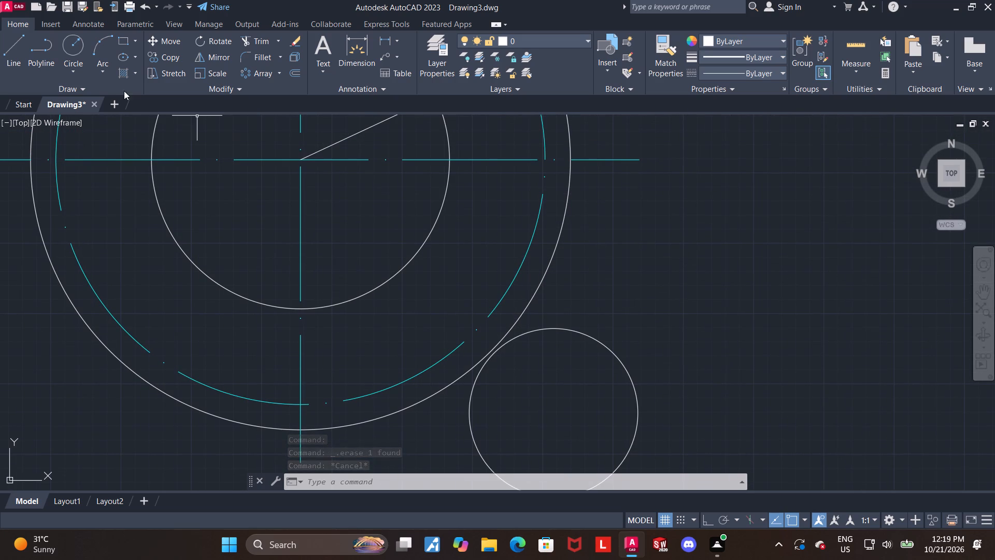
# Draw a circle of radius 7.5 tangent to both the outer circle and the radius 15 circle.
pyautogui.click(87, 70)
pyautogui.click(104, 194)
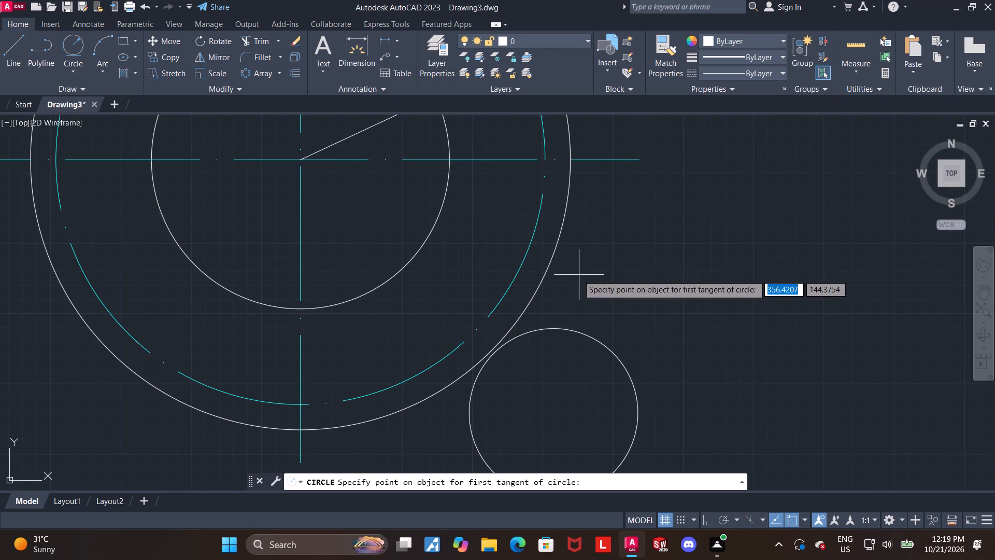
pyautogui.click(552, 271)
pyautogui.click(561, 322)
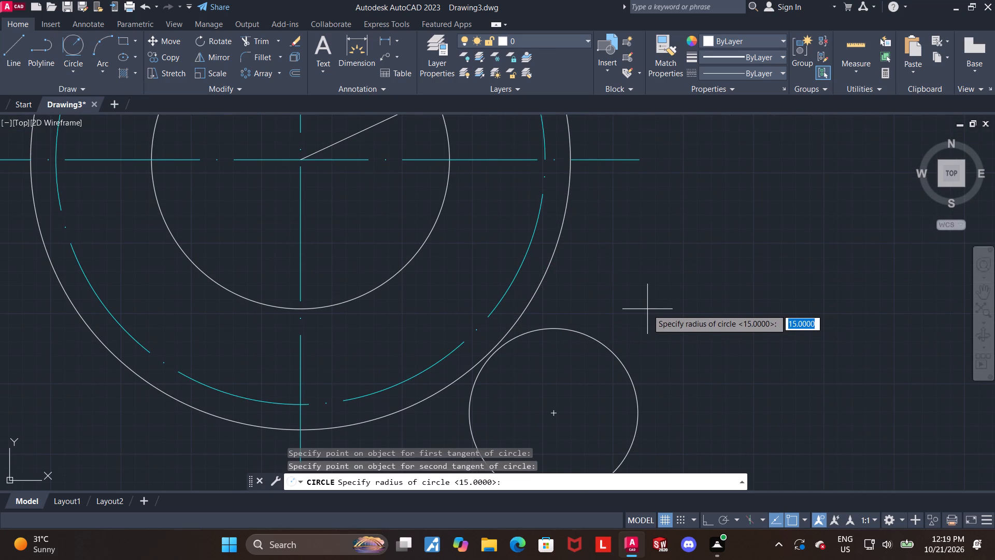
pyautogui.write('7.5')
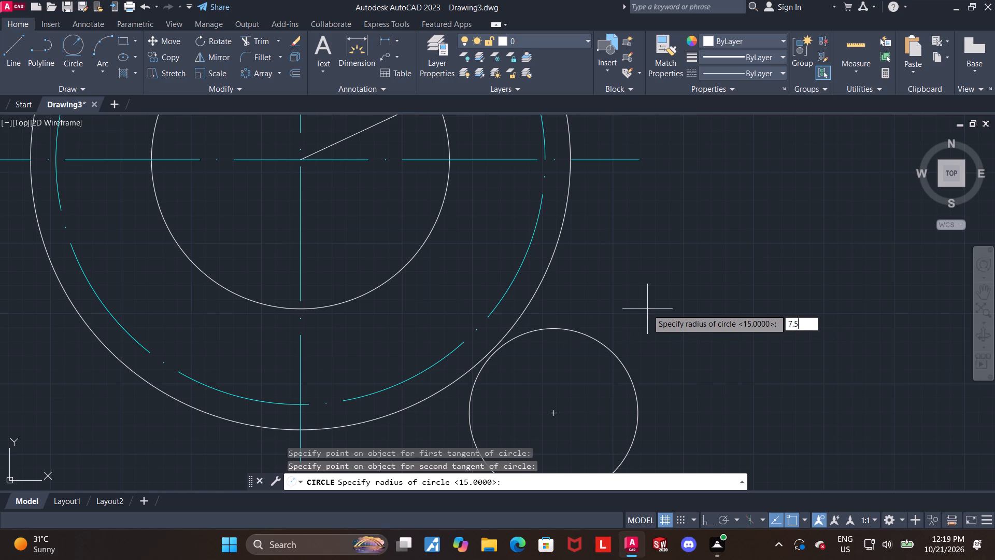
pyautogui.press('Return')
pyautogui.press('Escape')
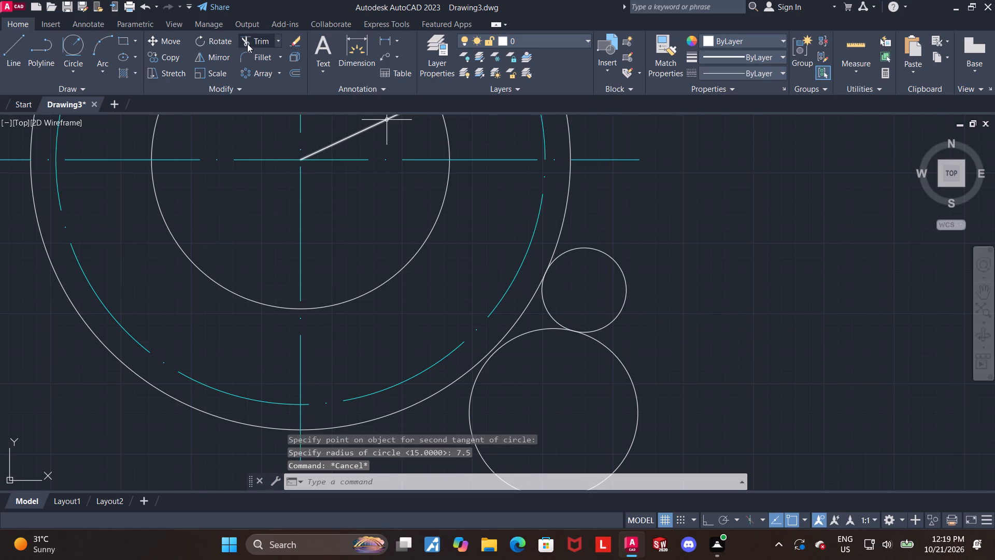
# Trim the radius 7.5 circle to the arc joining the outer and radius 15 circles, and try trimming the radius 15 circle's inner side.
pyautogui.click(247, 44)
pyautogui.moveTo(601, 283); pyautogui.dragTo(636, 271)
pyautogui.moveTo(683, 309); pyautogui.dragTo(674, 217, button='middle')
pyautogui.scroll(-1, 674, 223)
pyautogui.moveTo(560, 297); pyautogui.dragTo(549, 300)
pyautogui.moveTo(551, 301); pyautogui.dragTo(524, 304)
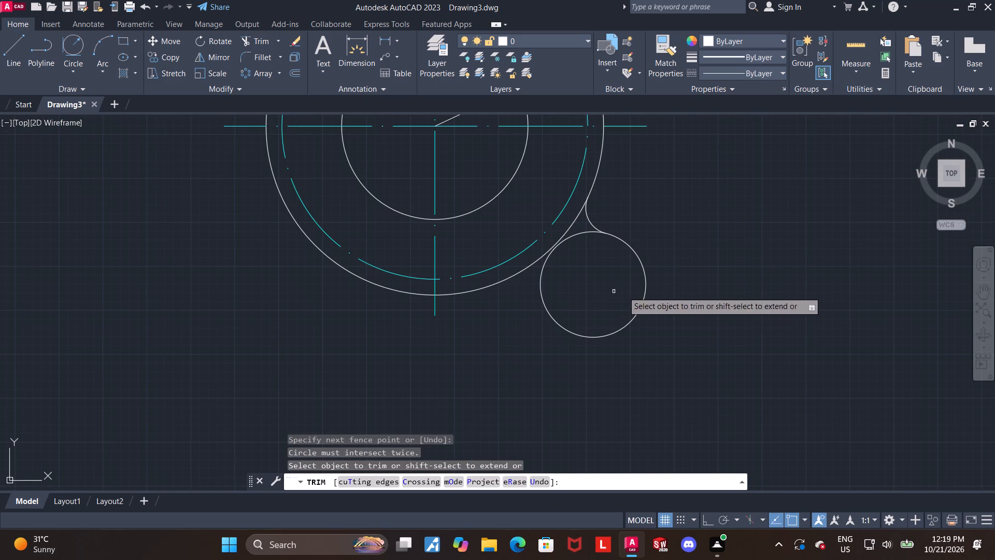
pyautogui.press('Escape')
# With Ortho on, draw a vertical line about 41 long through the center of the radius 15 circle, extending past its bottom.
pyautogui.moveTo(672, 275); pyautogui.dragTo(609, 299, button='middle')
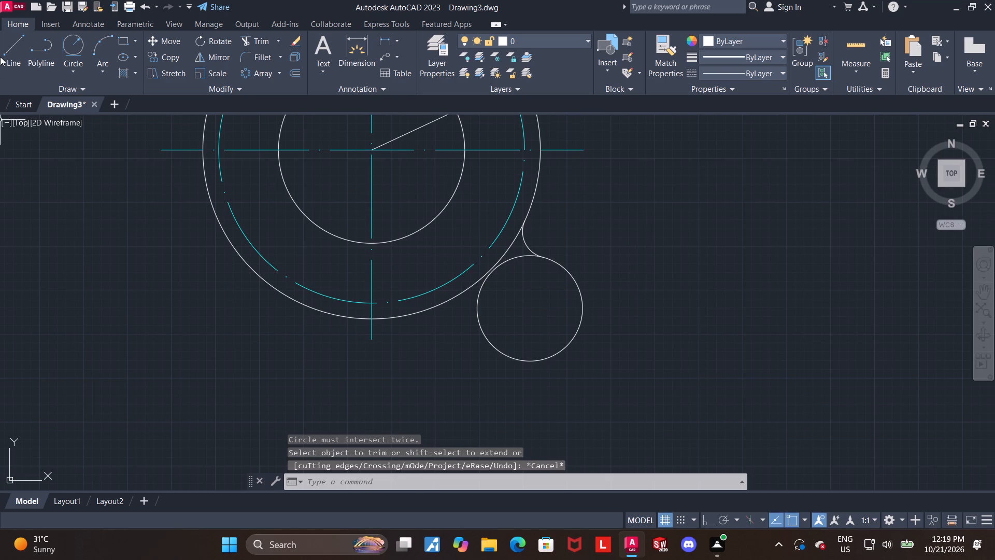
pyautogui.click(4, 47)
pyautogui.scroll(1, 558, 273)
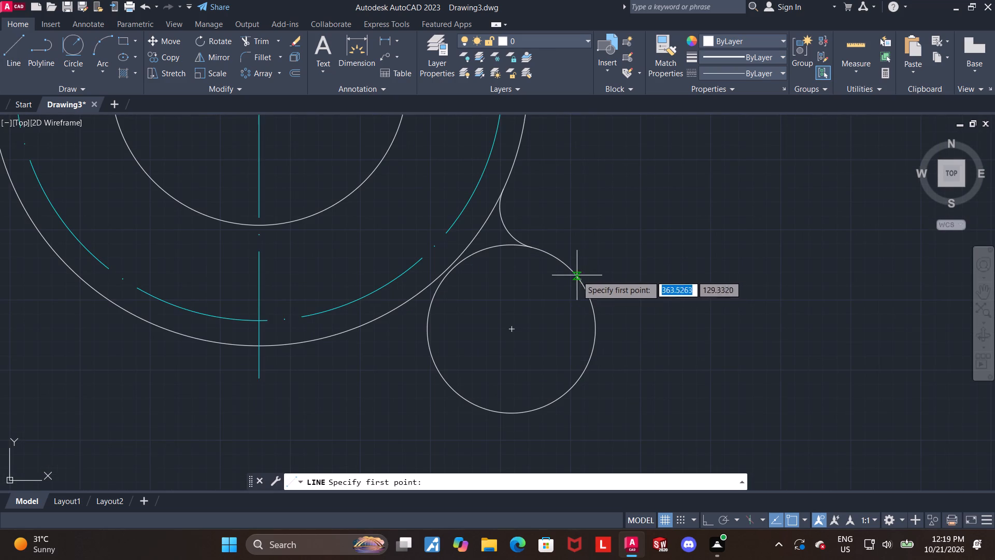
pyautogui.moveTo(514, 208); pyautogui.dragTo(514, 219)
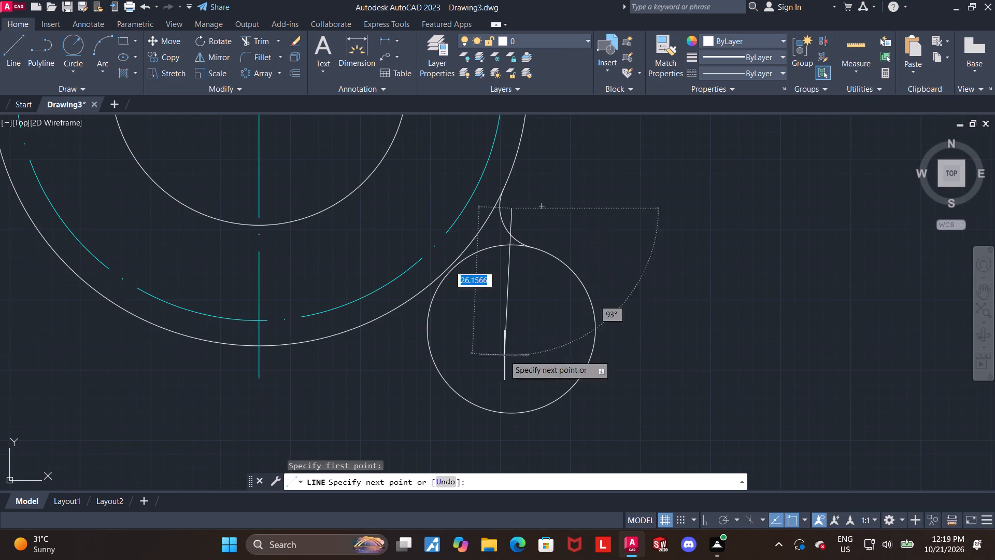
pyautogui.scroll(1, 523, 414)
pyautogui.scroll(-2, 517, 405)
pyautogui.press('F8')
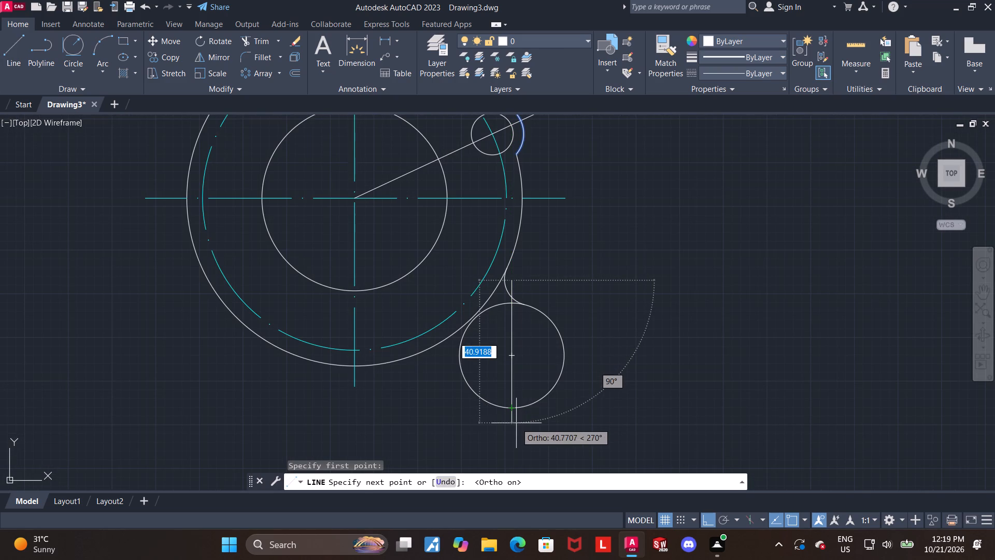
pyautogui.click(516, 424)
pyautogui.press('Escape')
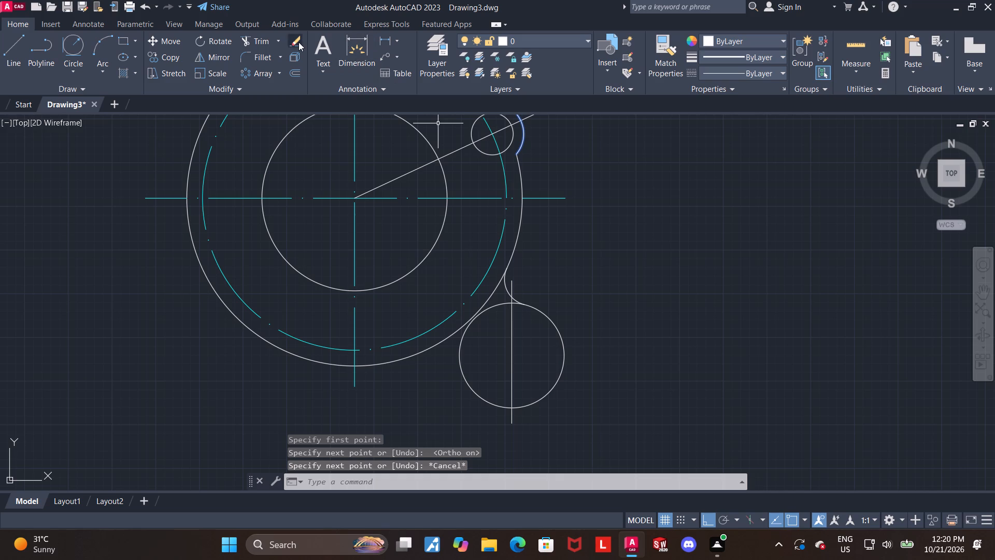
# Trim away the half of the radius 15 circle on the main part's side of the new vertical line.
pyautogui.click(257, 41)
pyautogui.moveTo(471, 369); pyautogui.dragTo(422, 397)
pyautogui.moveTo(642, 367); pyautogui.dragTo(644, 366, button='middle')
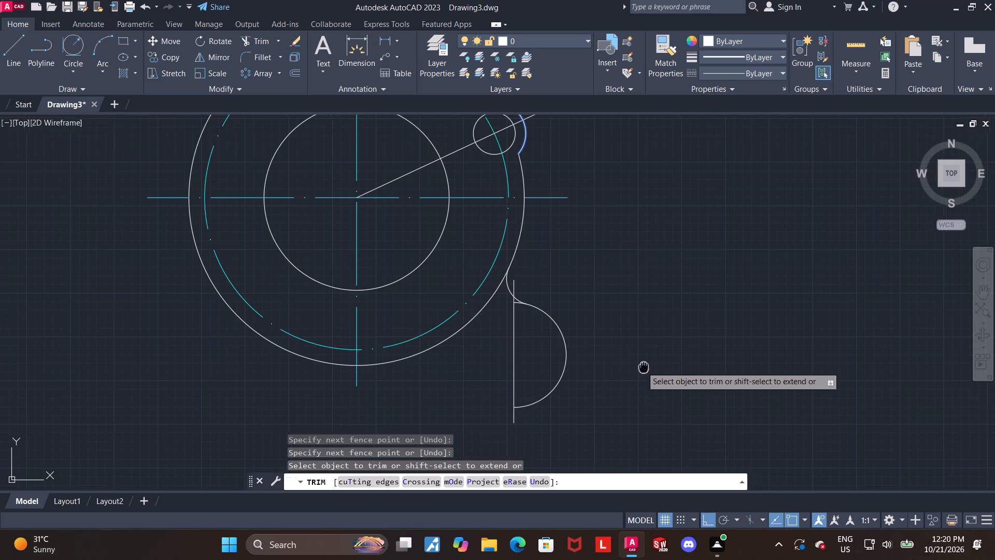
pyautogui.moveTo(644, 366); pyautogui.dragTo(662, 355, button='middle')
pyautogui.scroll(2, 580, 289)
pyautogui.click(471, 293)
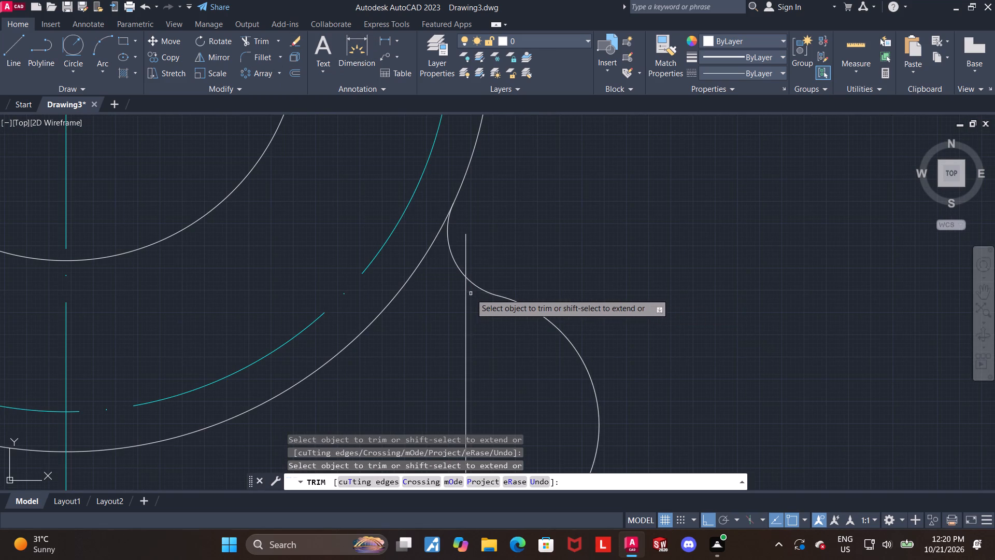
pyautogui.scroll(-3, 482, 309)
pyautogui.moveTo(579, 329); pyautogui.dragTo(601, 307, button='middle')
pyautogui.press('Escape')
pyautogui.moveTo(563, 313); pyautogui.dragTo(615, 326, button='middle')
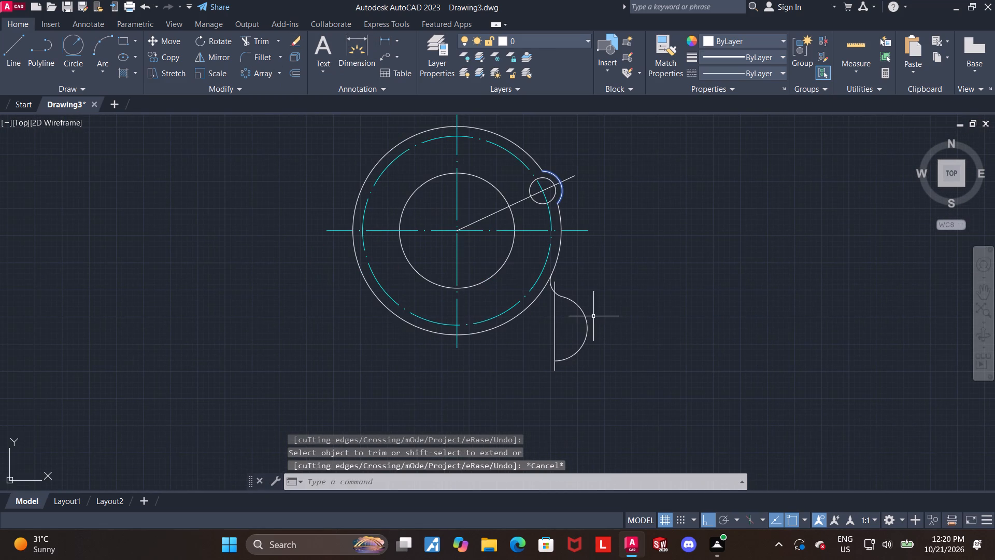
pyautogui.press('Escape')
# Draw a horizontal base line leftward from the half circle's bottom end, in two segments of 45 and 48.
pyautogui.click(10, 36)
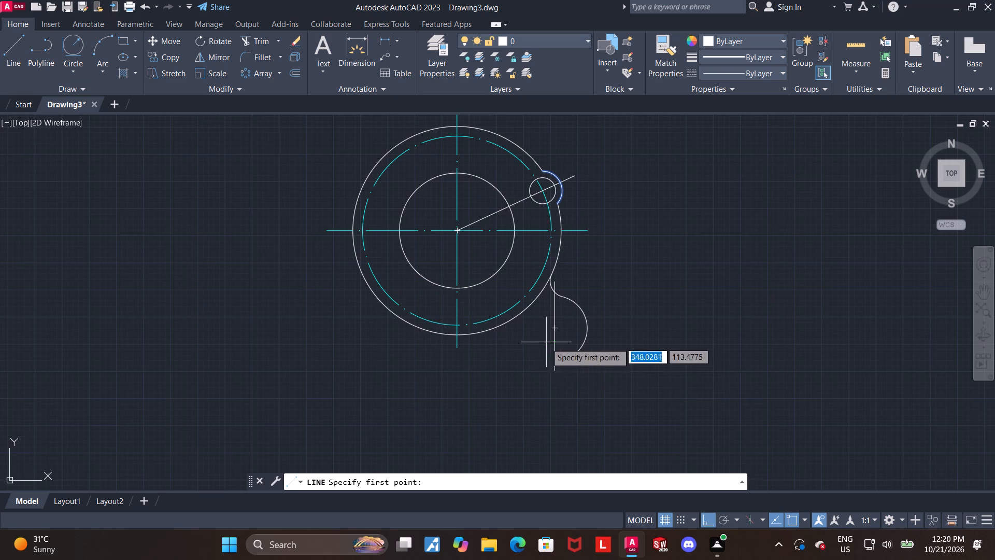
pyautogui.click(554, 359)
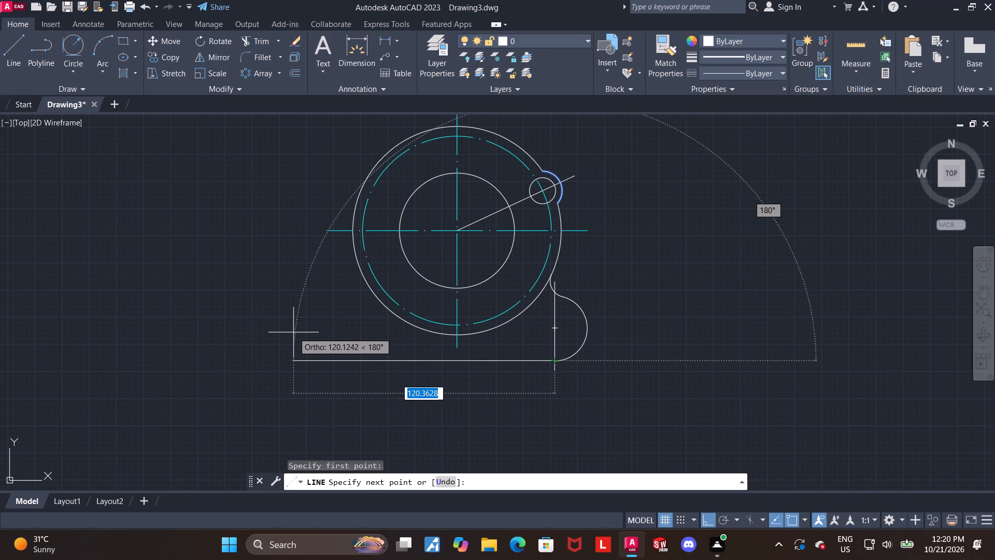
pyautogui.write('90')
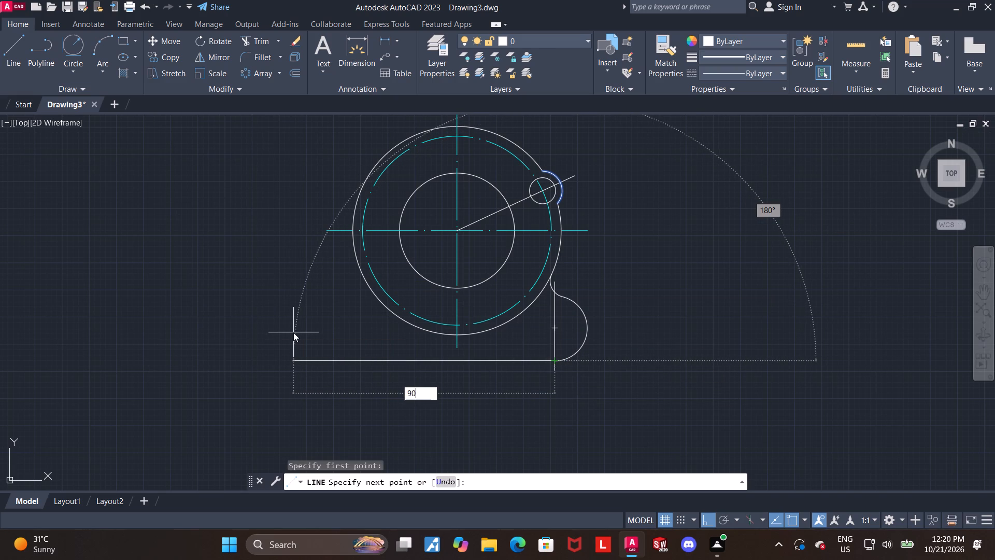
pyautogui.press('BackSpace')
pyautogui.press('BackSpace')
pyautogui.write('45')
pyautogui.press('Return')
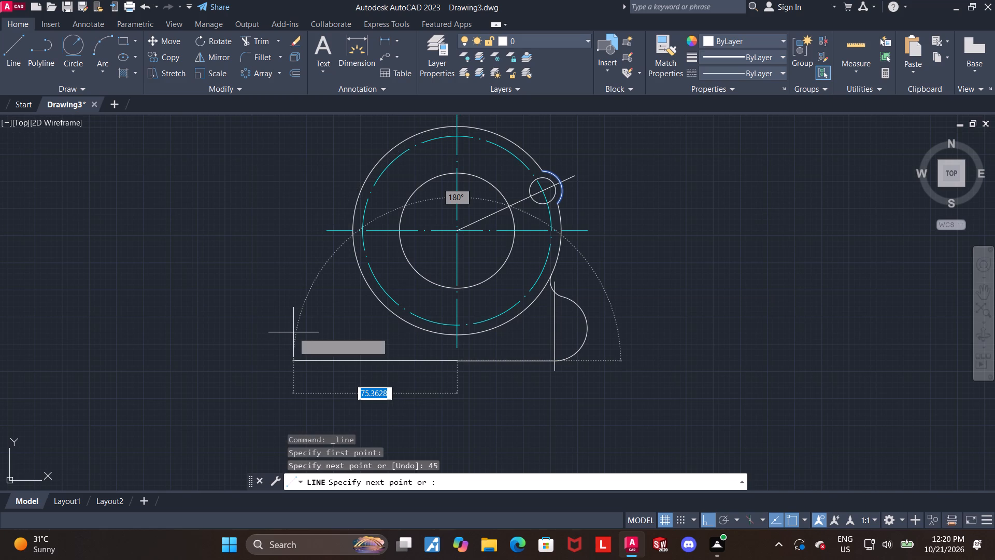
pyautogui.write('48')
pyautogui.press('Return')
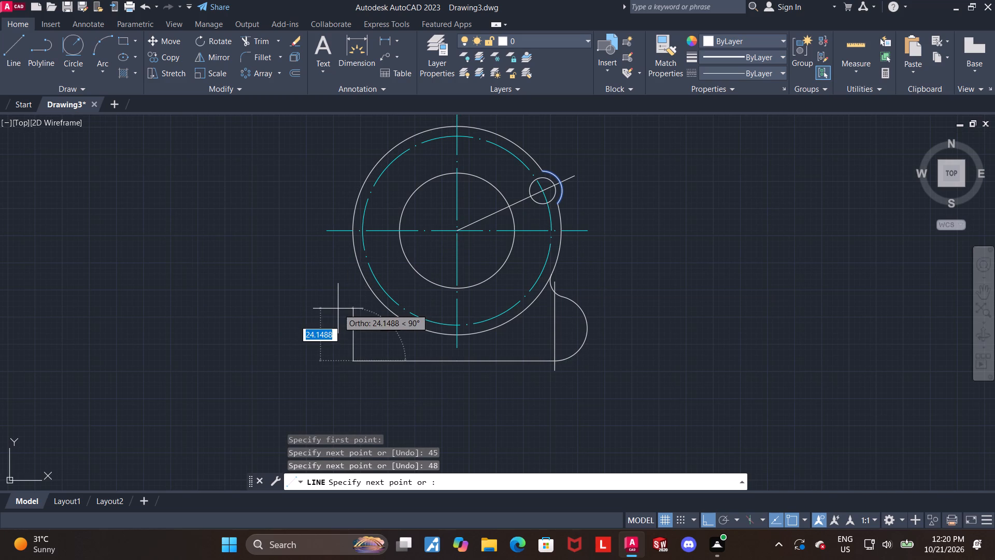
pyautogui.press('Escape')
pyautogui.press('Escape')
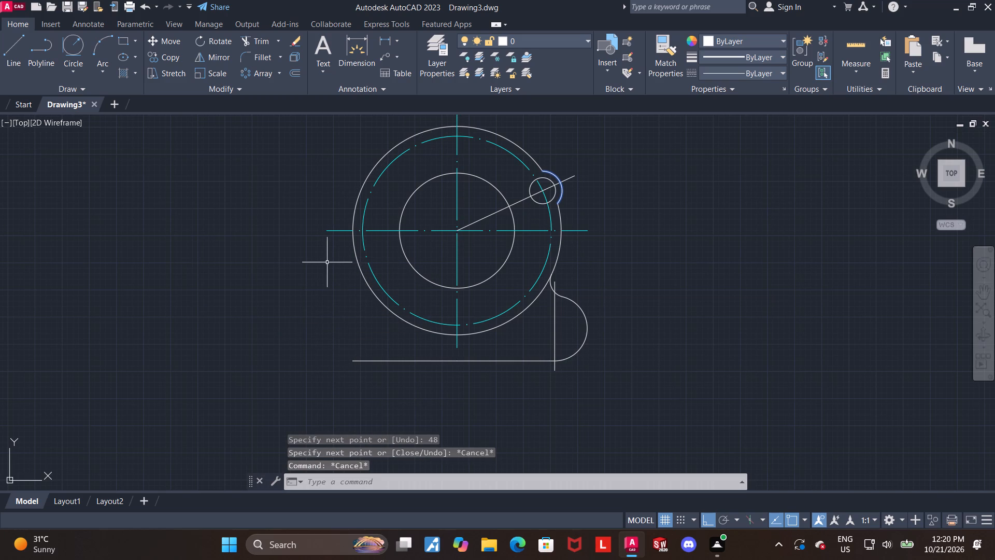
# Draw a vertical line of length 15 upward from the base line's left end.
pyautogui.click(13, 25)
pyautogui.click(12, 47)
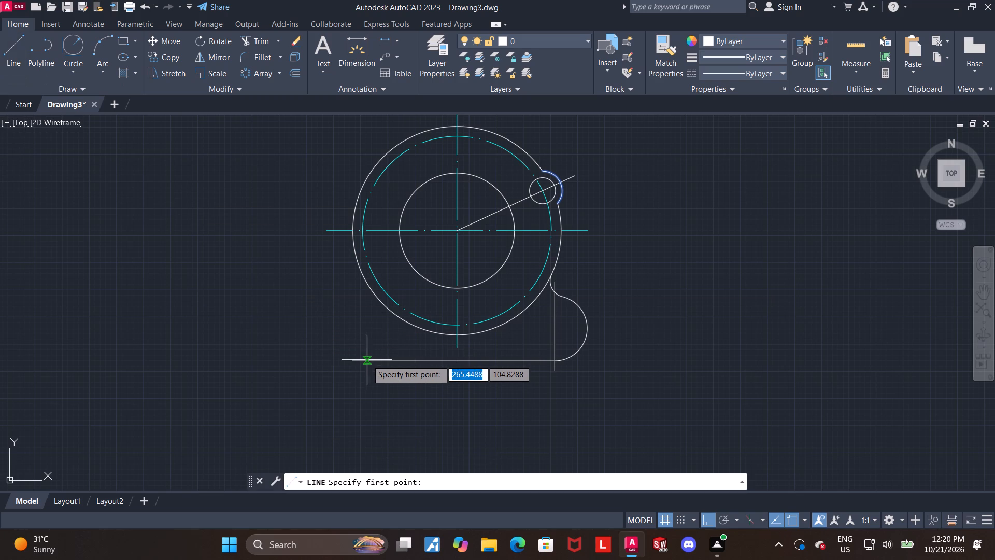
pyautogui.click(353, 359)
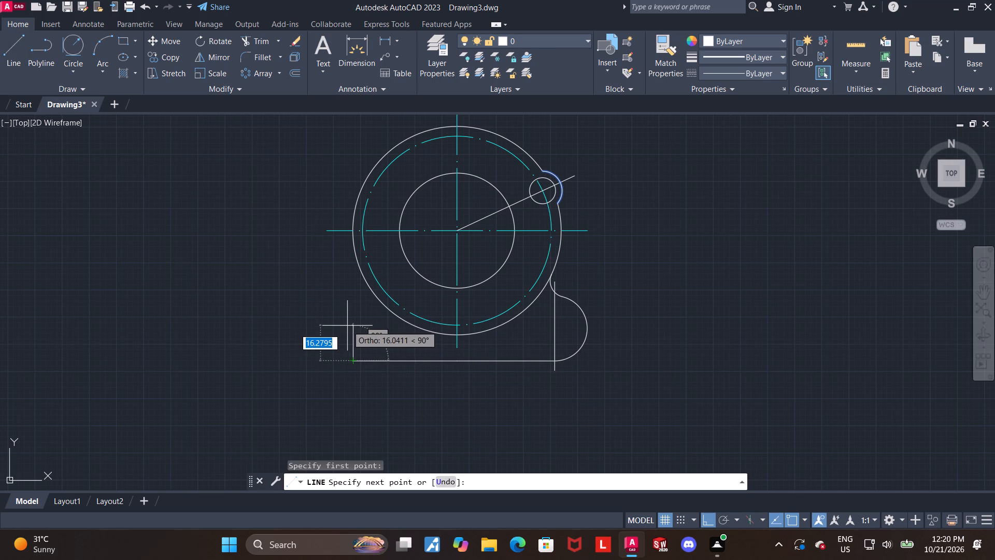
pyautogui.write('15')
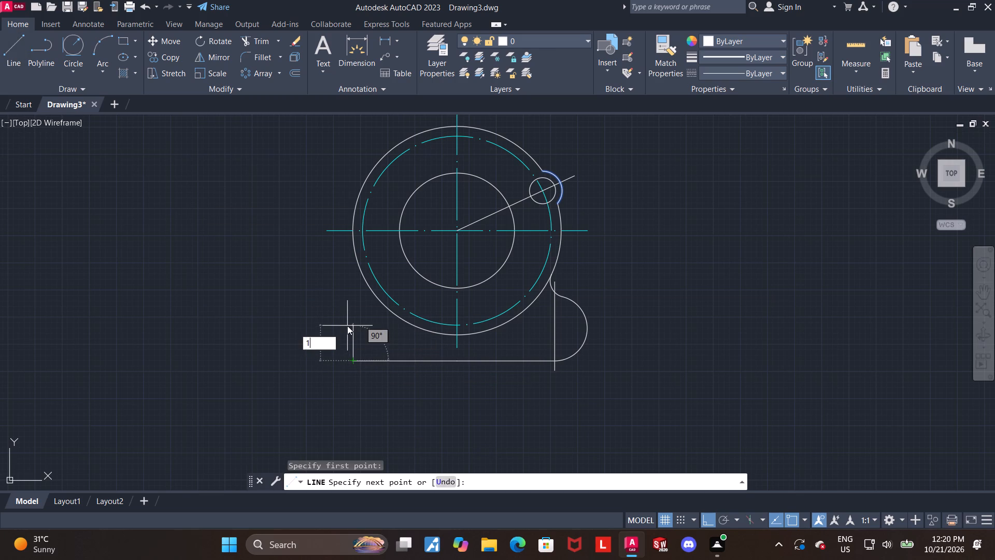
pyautogui.press('Return')
pyautogui.press('Escape')
pyautogui.press('Escape')
# Draw a circle of radius 15 centered on the top end of the short vertical line.
pyautogui.scroll(1, 462, 310)
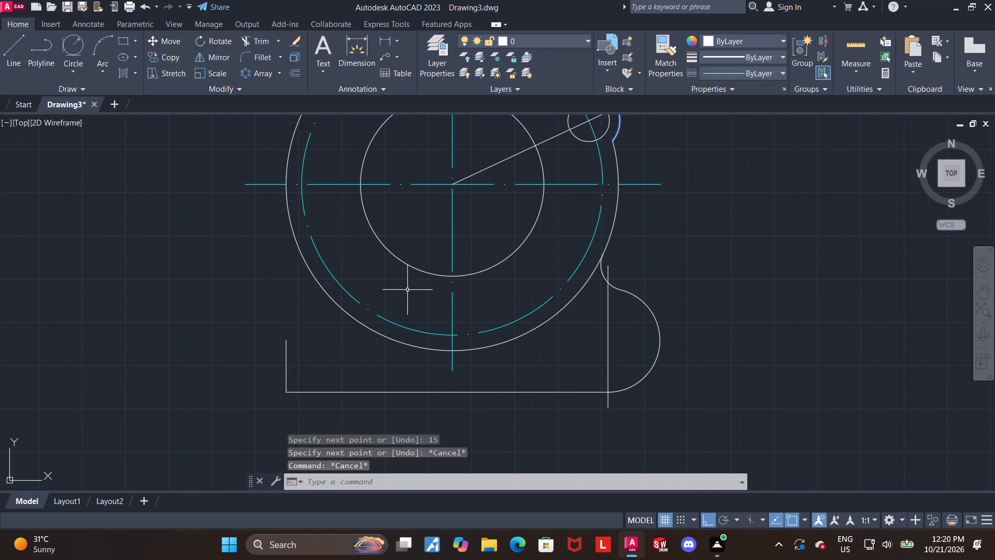
pyautogui.click(78, 63)
pyautogui.click(84, 83)
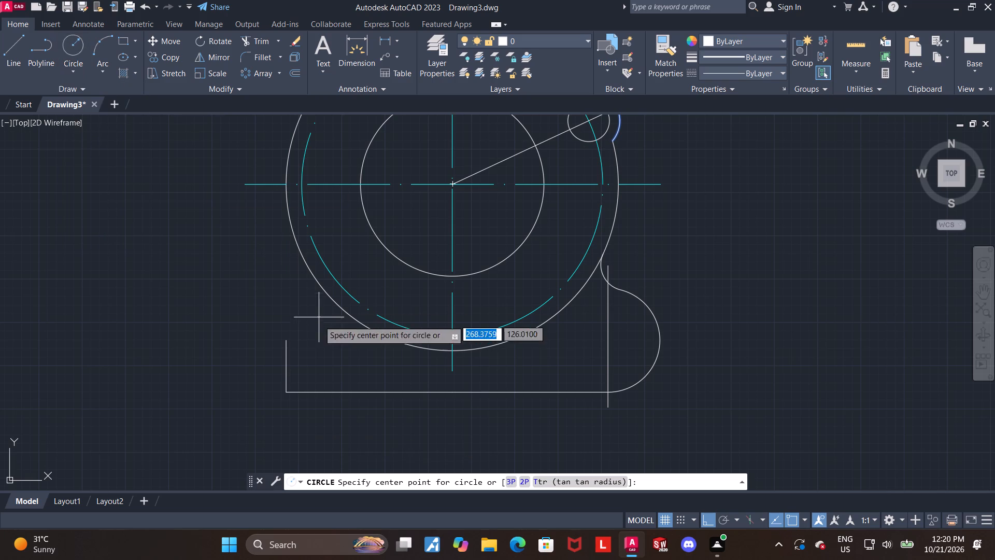
pyautogui.click(286, 341)
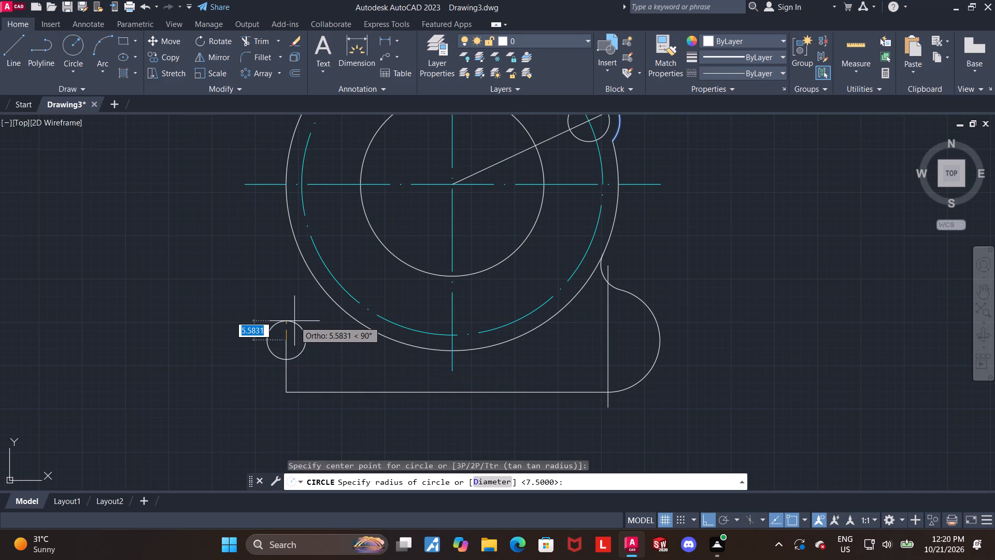
pyautogui.write('15')
pyautogui.press('Return')
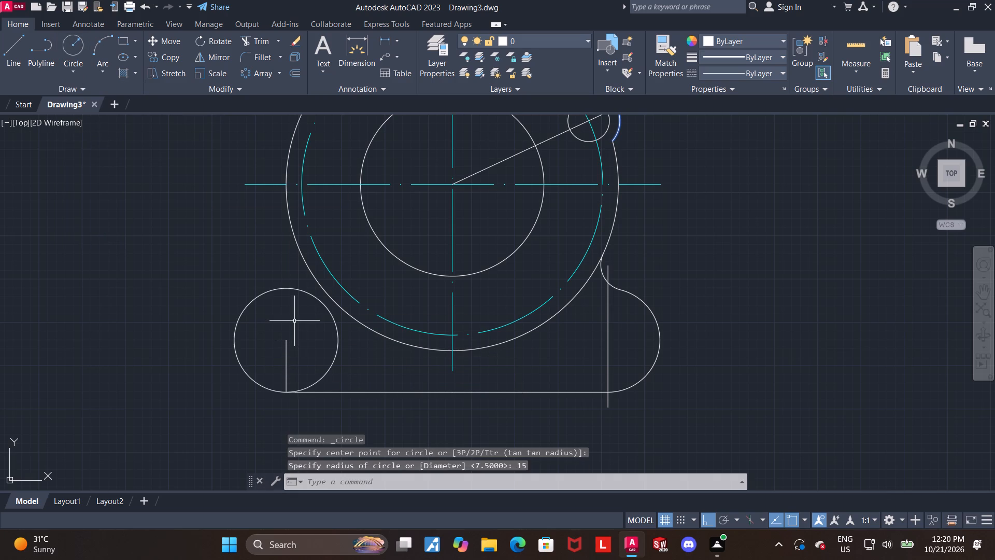
pyautogui.press('Escape')
# Remove the short vertical line inside the left radius 15 circle with Trim.
pyautogui.click(257, 38)
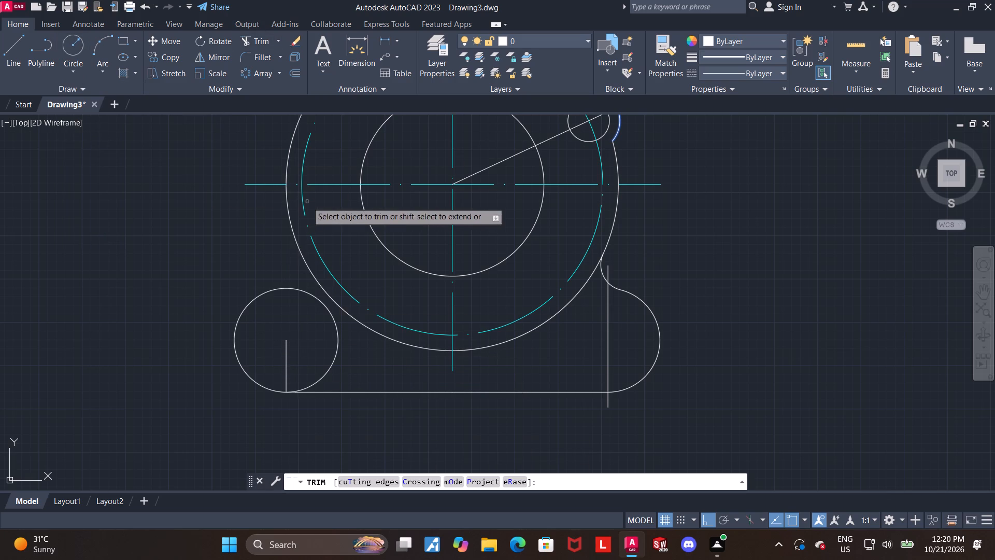
pyautogui.click(284, 360)
pyautogui.click(288, 360)
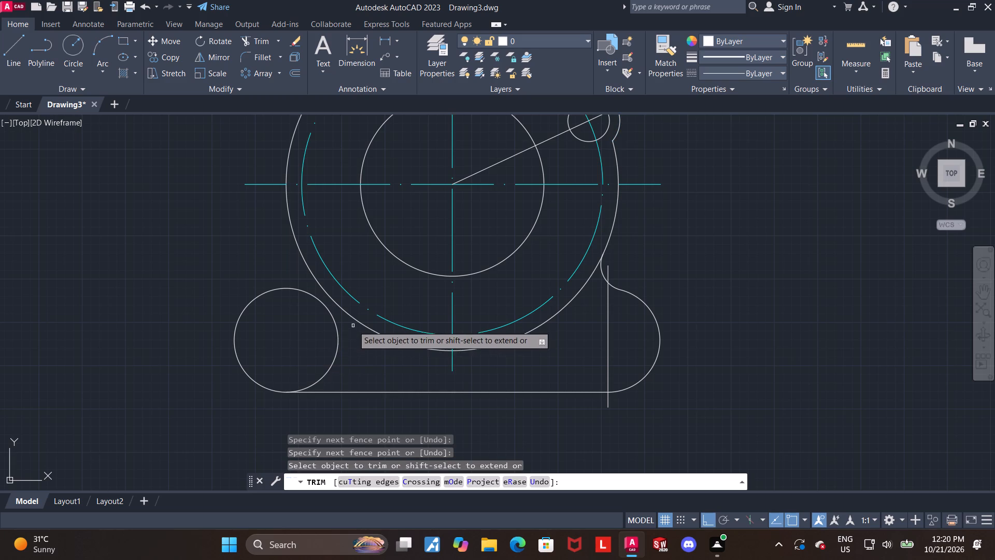
pyautogui.moveTo(331, 326); pyautogui.dragTo(279, 351, button='middle')
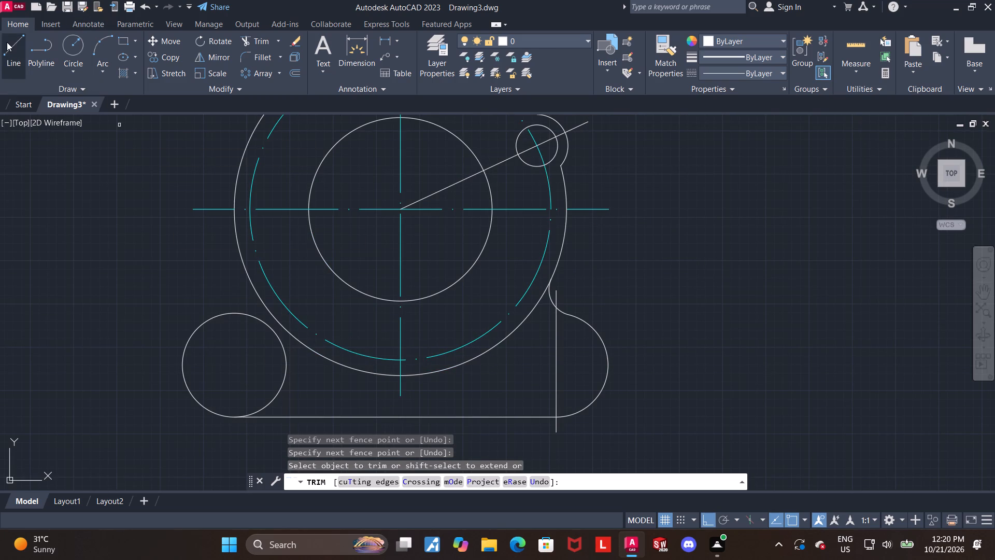
# Draw a vertical line about 58 long through the left radius 15 circle's center, starting slightly below the base line.
pyautogui.click(7, 42)
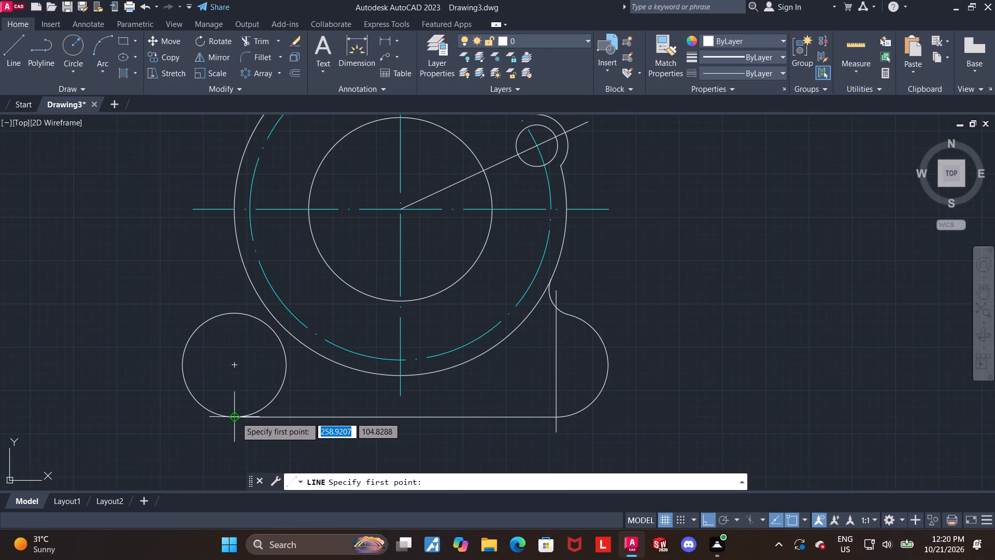
pyautogui.click(231, 440)
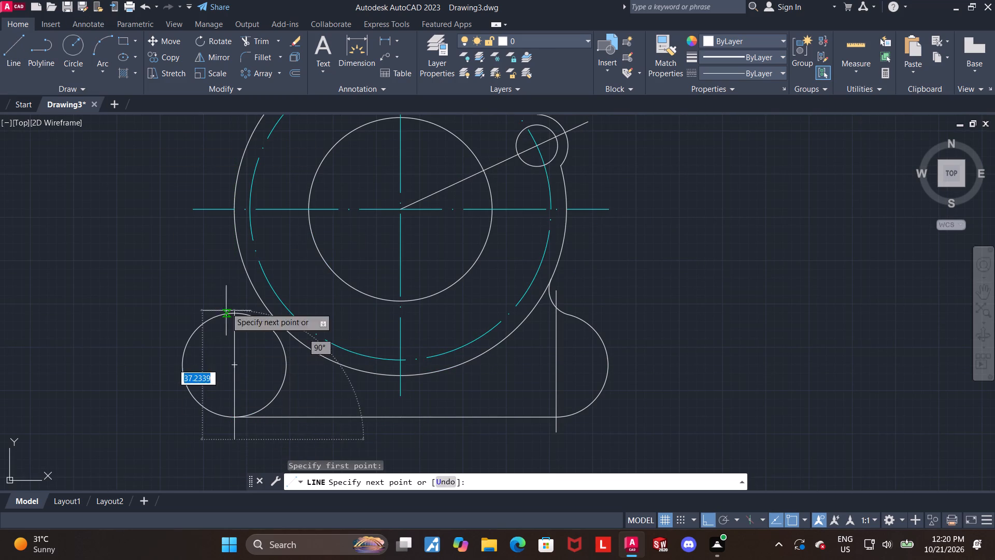
pyautogui.click(214, 239)
pyautogui.press('Escape')
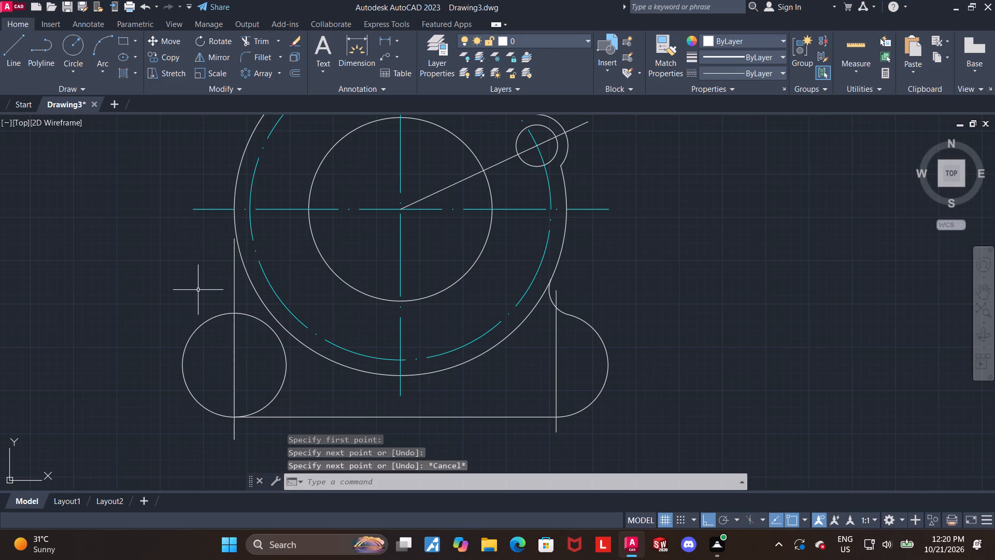
# Set the vertical line through the right rounded end to a dash-dot centerline linetype and the colour cyan.
pyautogui.moveTo(194, 292); pyautogui.dragTo(172, 257, button='middle')
pyautogui.click(534, 329)
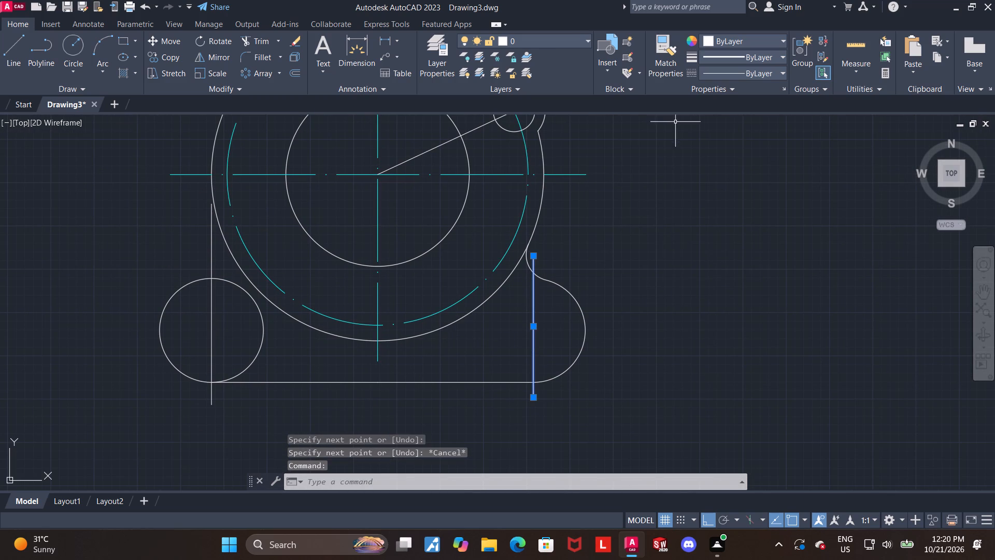
pyautogui.click(751, 75)
pyautogui.click(751, 113)
pyautogui.click(757, 40)
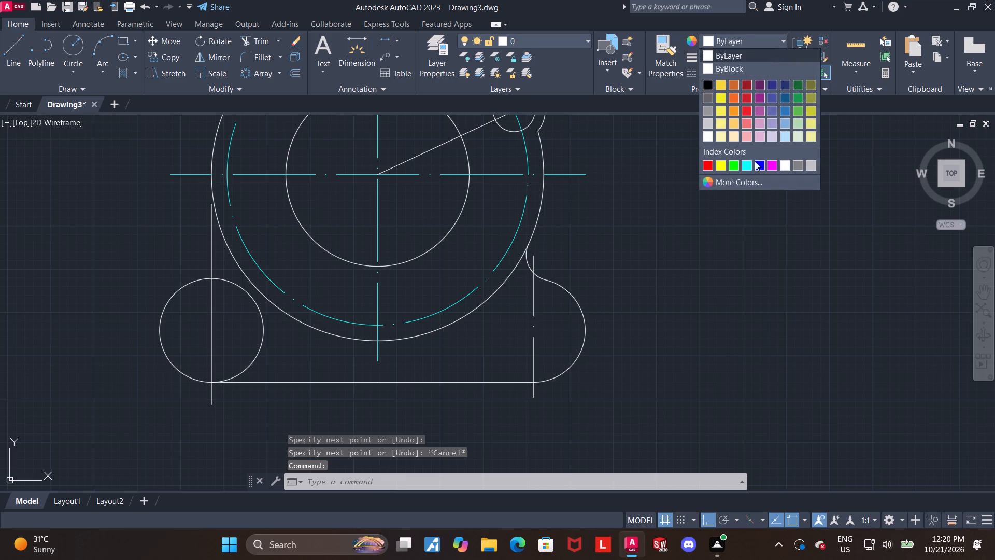
pyautogui.click(748, 165)
pyautogui.press('Escape')
# Set the vertical line through the left radius 15 circle to a dash-dot centerline linetype and the colour cyan.
pyautogui.click(211, 329)
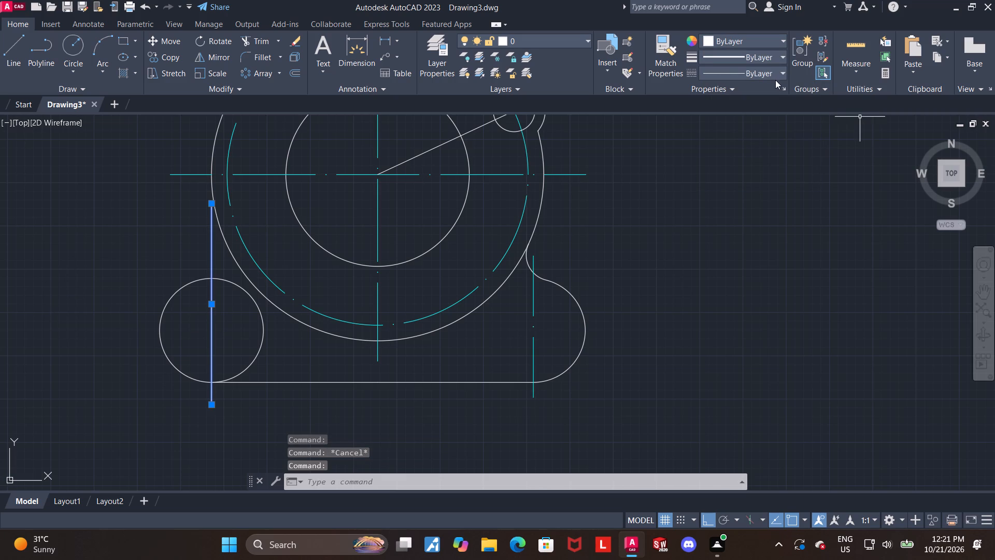
pyautogui.click(767, 71)
pyautogui.click(742, 118)
pyautogui.click(748, 39)
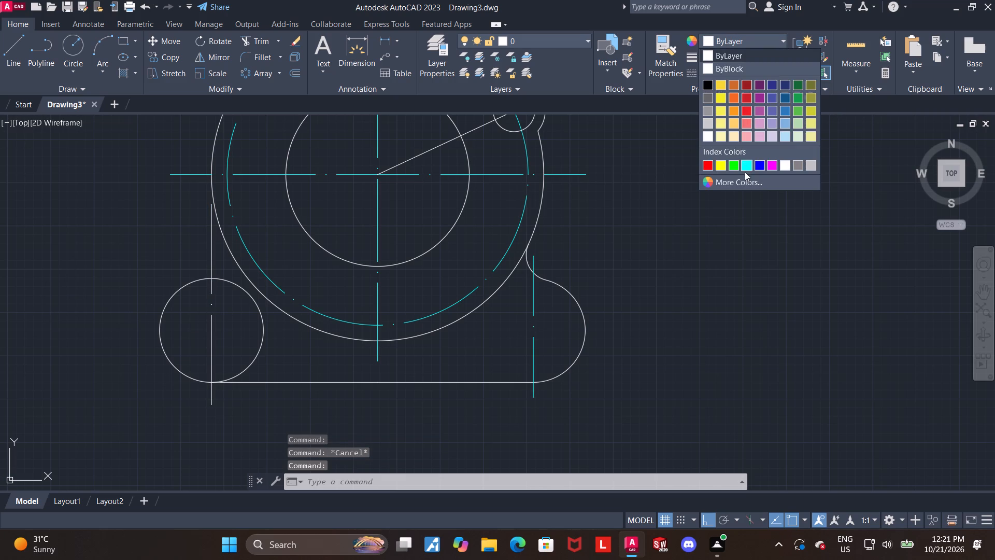
pyautogui.click(745, 172)
pyautogui.press('Escape')
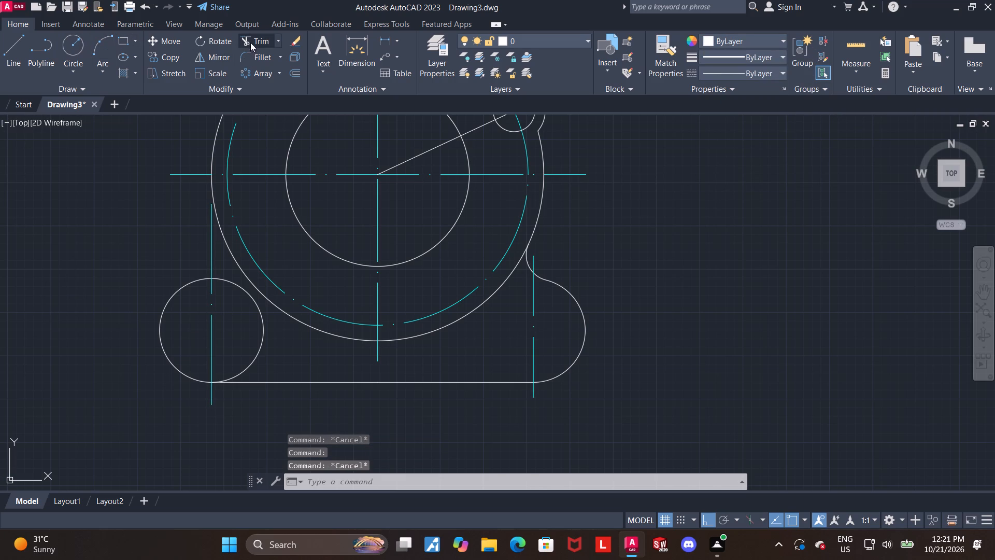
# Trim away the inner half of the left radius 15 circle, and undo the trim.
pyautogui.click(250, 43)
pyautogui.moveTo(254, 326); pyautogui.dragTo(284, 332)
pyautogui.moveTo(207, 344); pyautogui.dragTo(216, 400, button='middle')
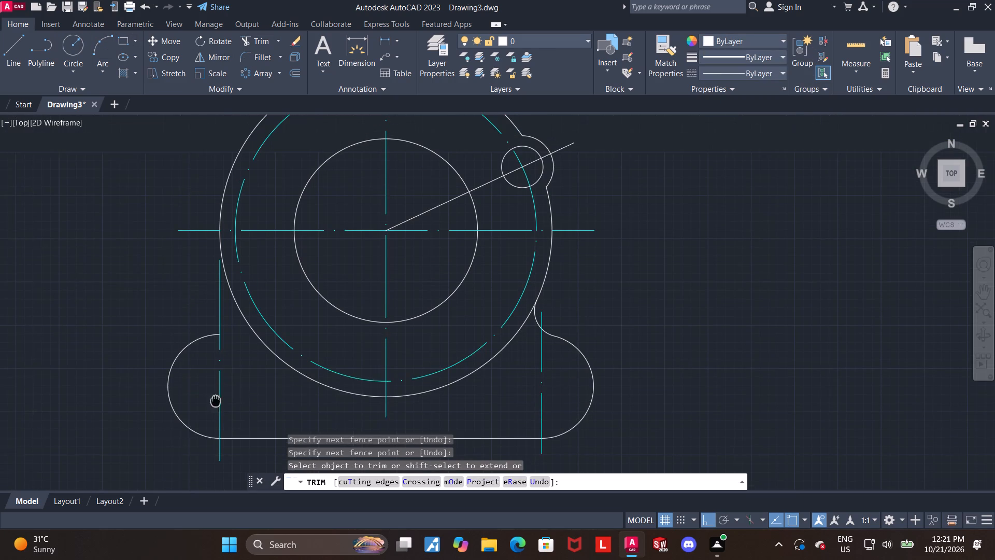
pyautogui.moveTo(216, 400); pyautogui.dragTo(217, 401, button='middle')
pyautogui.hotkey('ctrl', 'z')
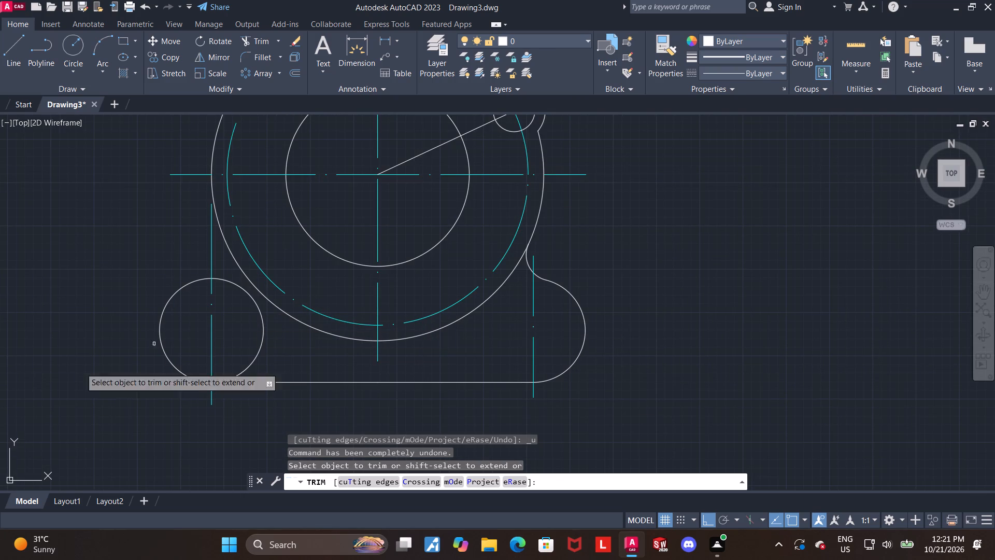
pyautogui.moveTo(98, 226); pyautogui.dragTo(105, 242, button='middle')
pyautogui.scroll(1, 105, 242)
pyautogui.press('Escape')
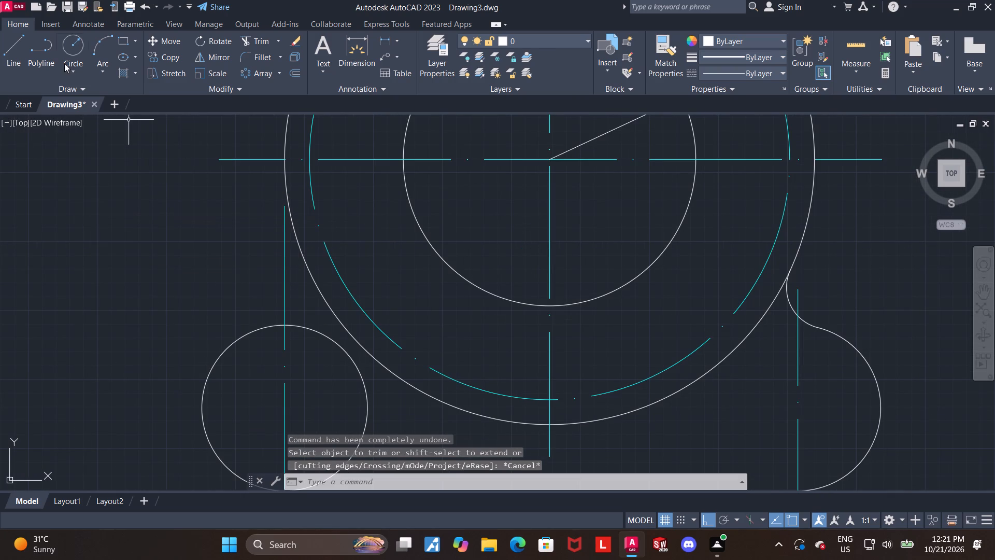
# Draw a circle of radius 7.5 tangent to the large outer circle and the left radius 15 circle.
pyautogui.click(64, 63)
pyautogui.click(85, 206)
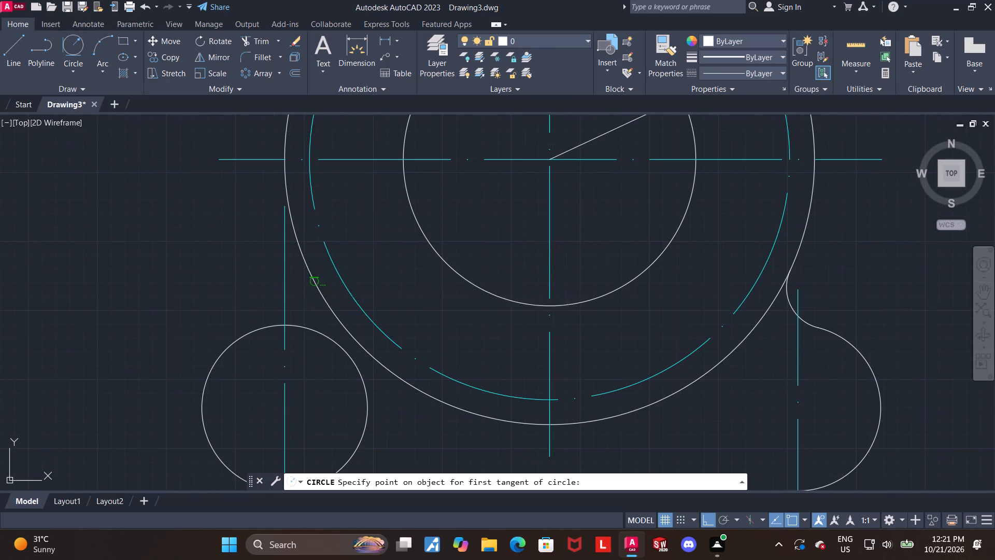
pyautogui.click(310, 284)
pyautogui.click(295, 320)
pyautogui.write('7.5')
pyautogui.press('Return')
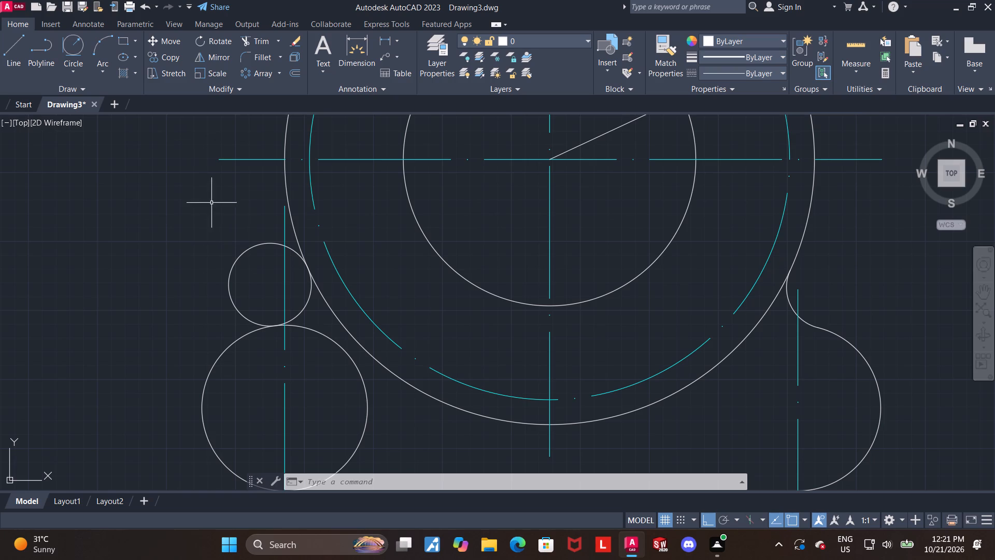
pyautogui.press('Escape')
# Trim the radius 7.5 circle to a concave arc joining the large outer circle and the left radius 15 circle.
pyautogui.click(262, 40)
pyautogui.moveTo(256, 270); pyautogui.dragTo(193, 256)
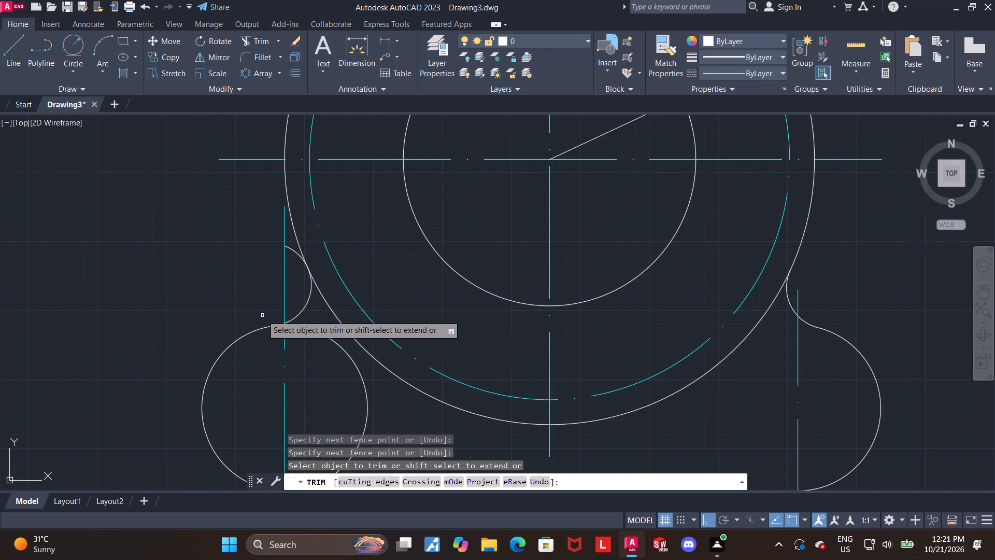
pyautogui.scroll(2, 262, 316)
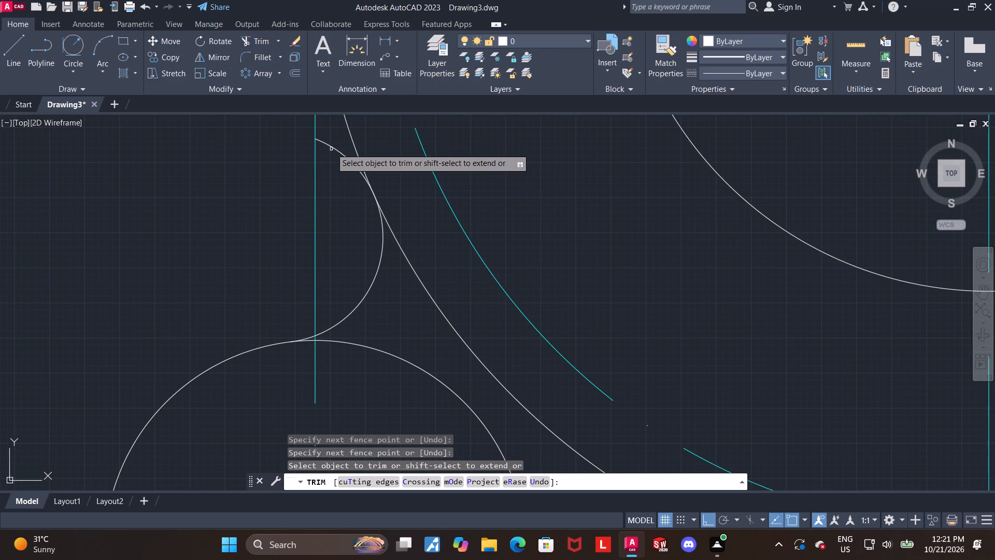
pyautogui.click(331, 144)
# Trim the inner half of the left radius 15 circle and its leftover piece beneath the radius 7.5 arc.
pyautogui.scroll(-3, 332, 179)
pyautogui.scroll(1, 363, 262)
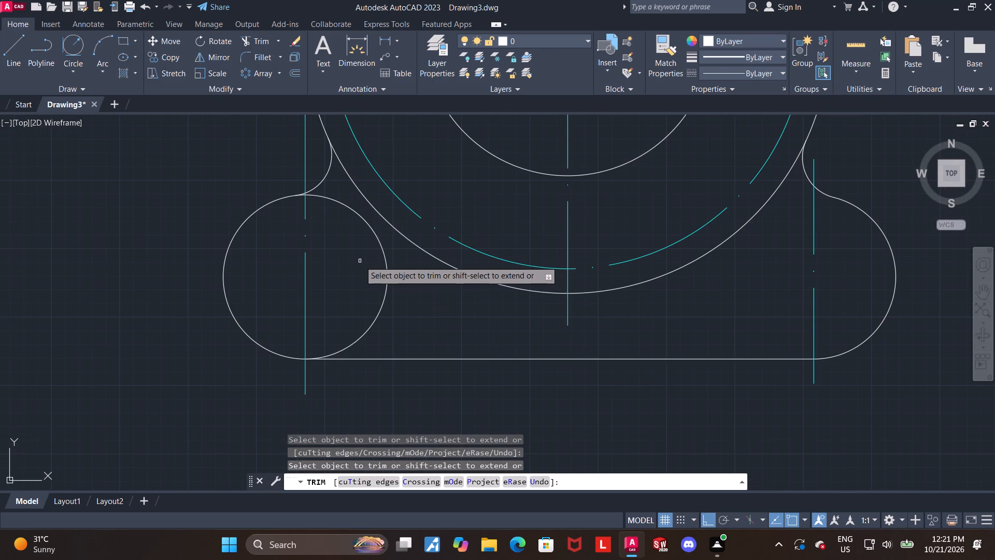
pyautogui.moveTo(356, 276); pyautogui.dragTo(360, 276)
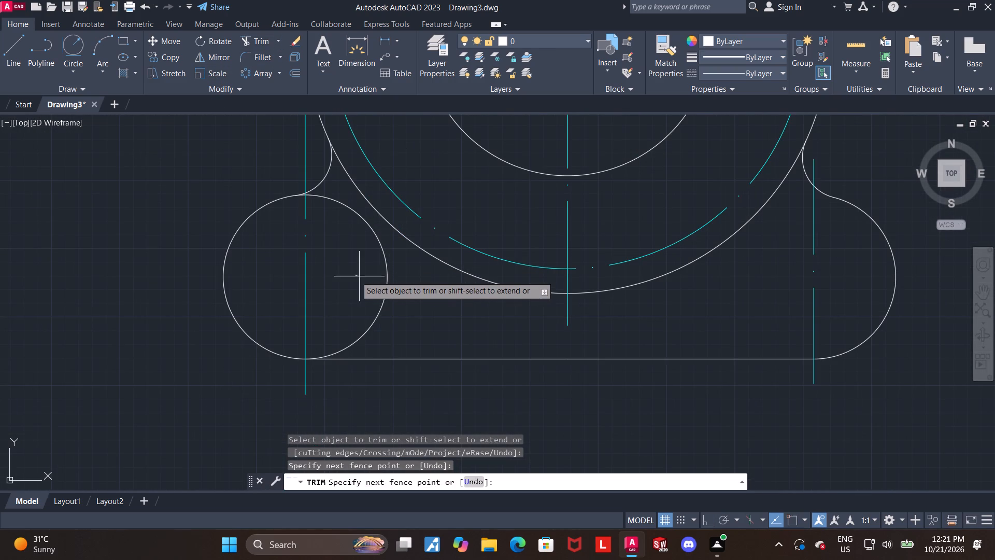
pyautogui.moveTo(360, 276); pyautogui.dragTo(409, 291)
pyautogui.scroll(5, 292, 191)
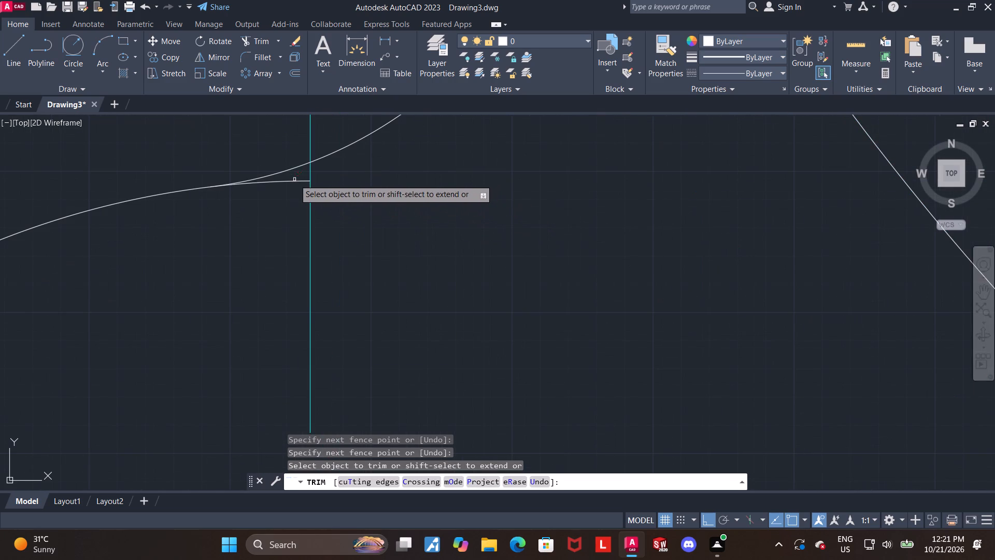
pyautogui.click(294, 180)
pyautogui.scroll(-4, 307, 183)
pyautogui.scroll(-3, 430, 303)
pyautogui.moveTo(471, 323); pyautogui.dragTo(420, 320, button='middle')
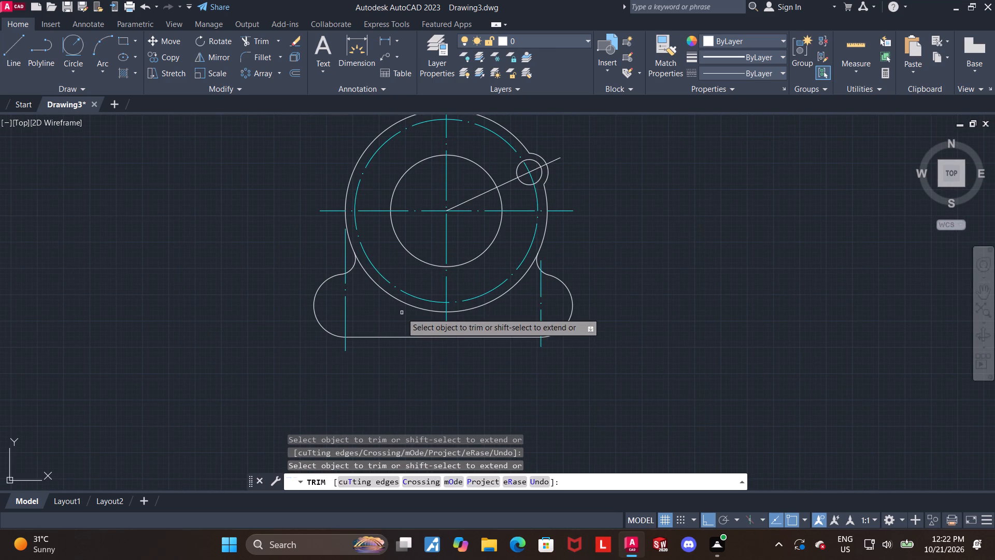
pyautogui.scroll(1, 421, 391)
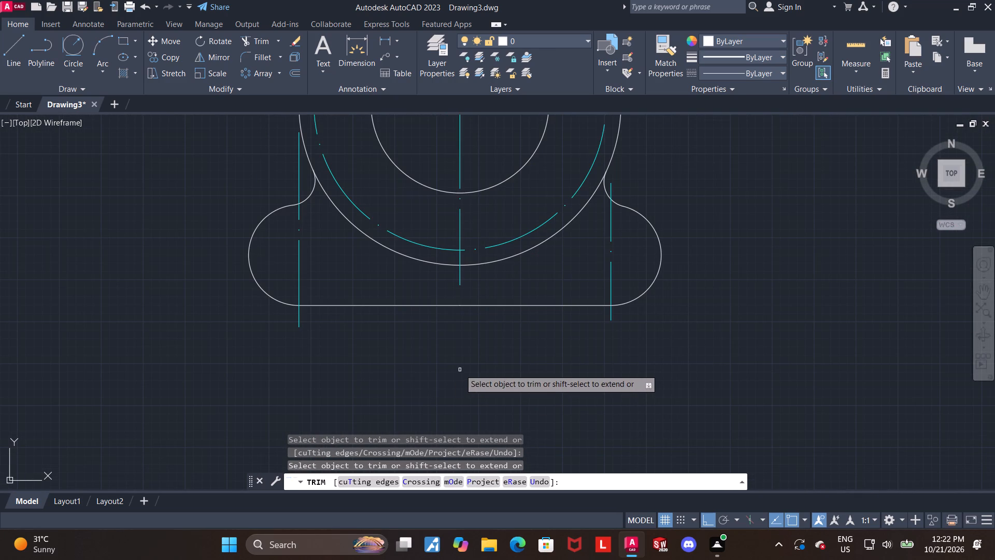
pyautogui.press('Escape')
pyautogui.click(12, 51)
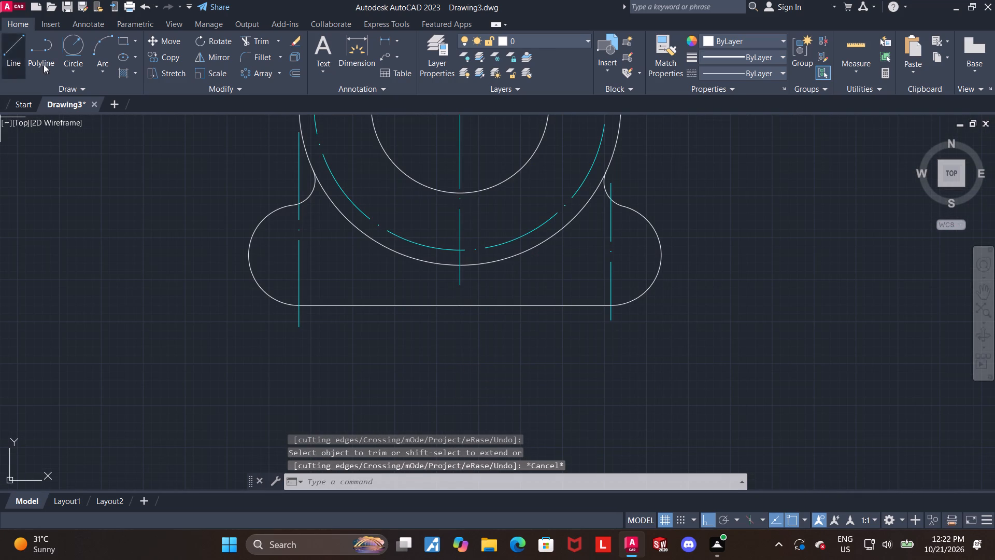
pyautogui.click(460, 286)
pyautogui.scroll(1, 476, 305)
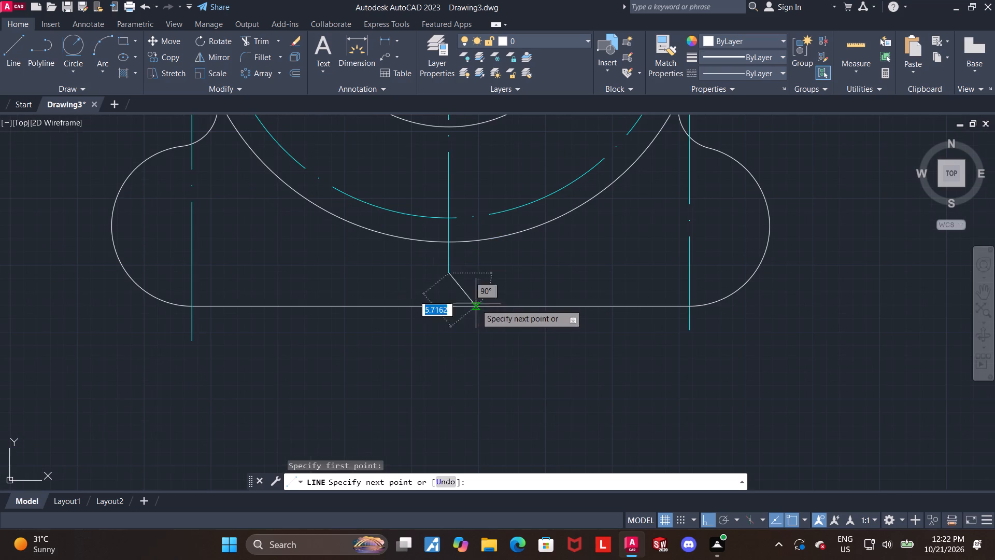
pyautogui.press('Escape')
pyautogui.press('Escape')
# Draw a vertical line from the lower end of the main vertical centerline down to slightly below the base line.
pyautogui.click(0, 53)
pyautogui.click(26, 38)
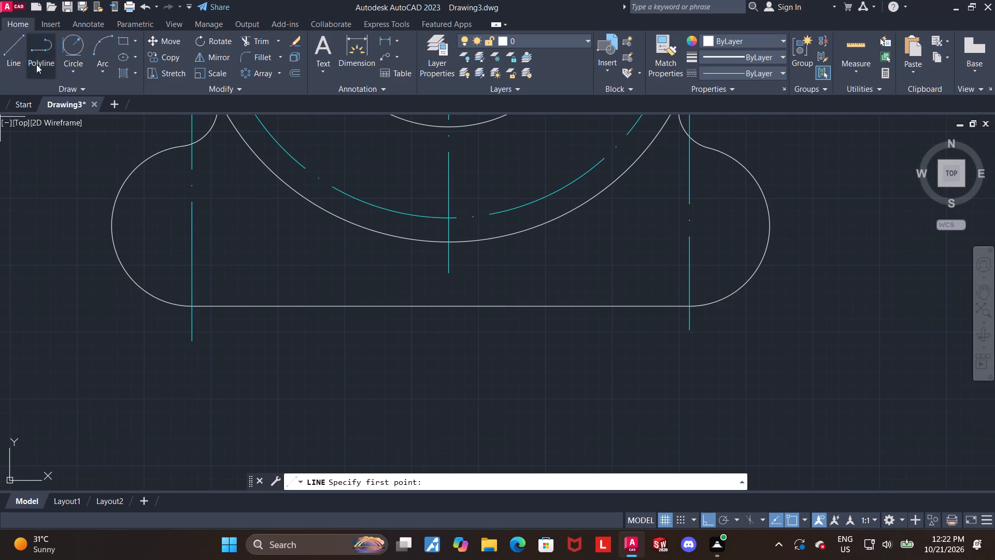
pyautogui.click(449, 273)
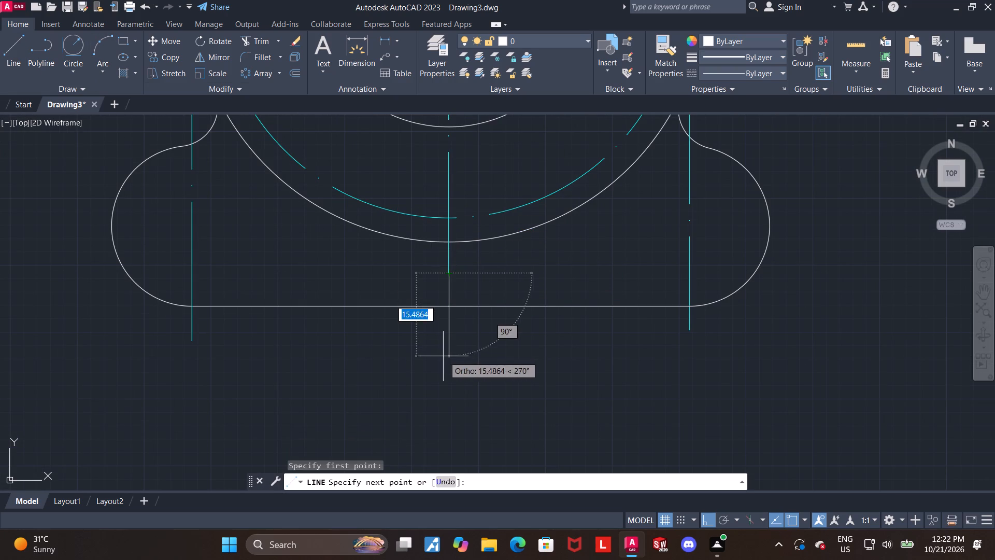
pyautogui.click(437, 335)
pyautogui.press('Escape')
# Join the short vertical extension and the main vertical centerline into one line.
pyautogui.click(447, 299)
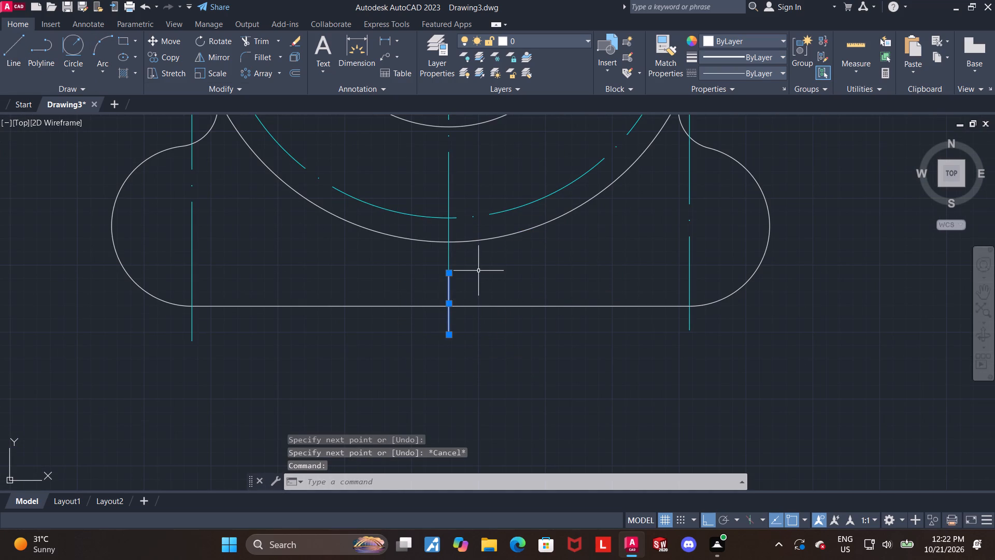
pyautogui.click(449, 190)
pyautogui.press('j')
pyautogui.press('Return')
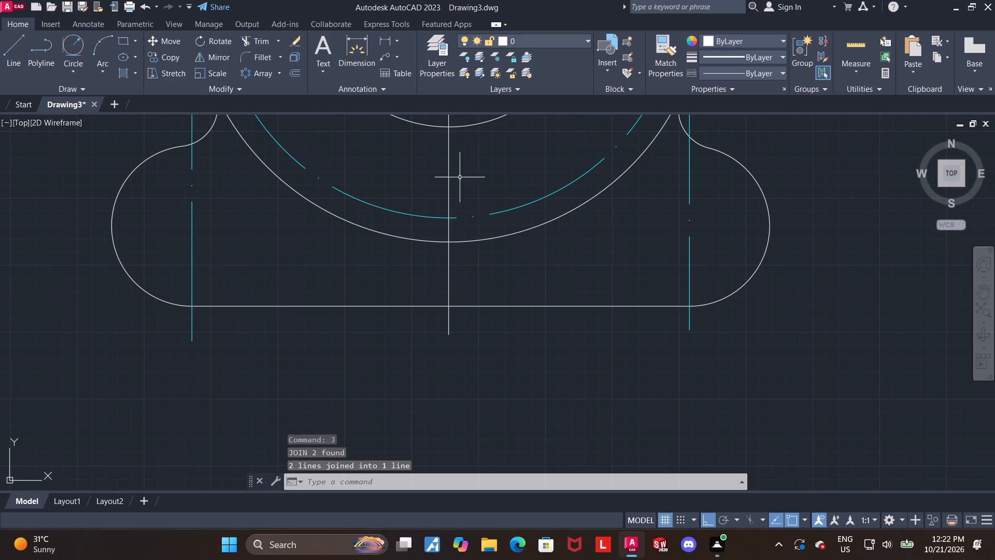
# Set the joined vertical line to the dash-dot centerline linetype and the colour cyan.
pyautogui.click(460, 173)
pyautogui.click(440, 158)
pyautogui.click(730, 74)
pyautogui.click(740, 117)
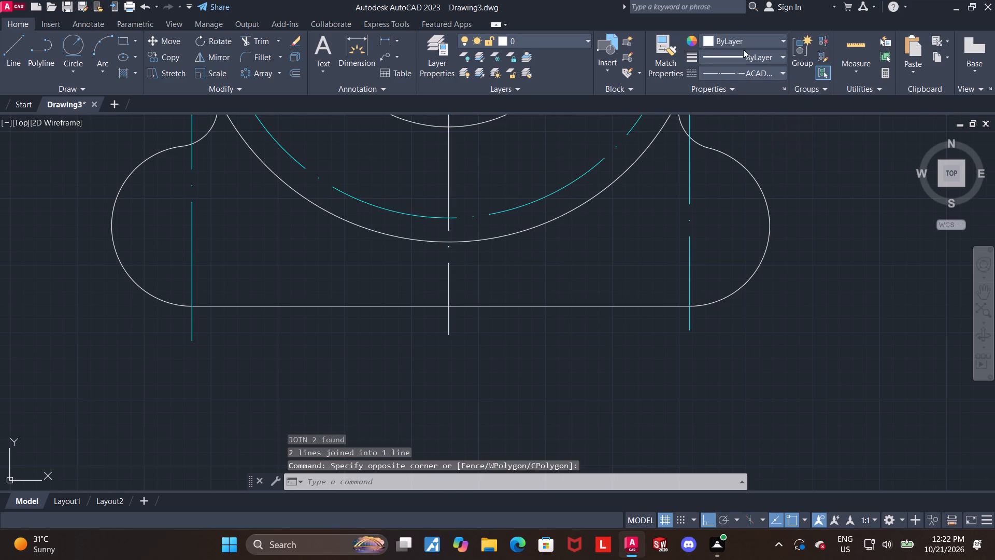
pyautogui.click(743, 41)
pyautogui.click(747, 161)
pyautogui.press('Escape')
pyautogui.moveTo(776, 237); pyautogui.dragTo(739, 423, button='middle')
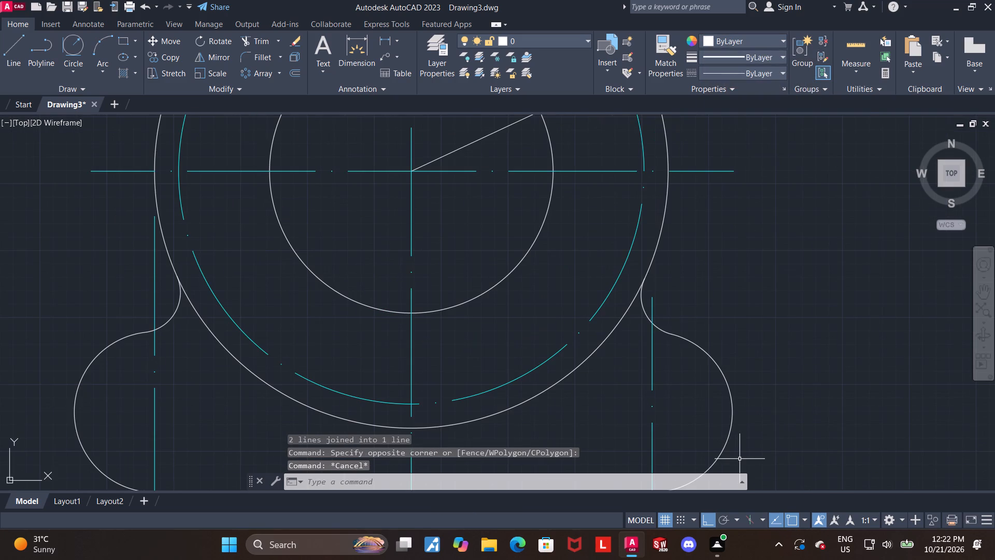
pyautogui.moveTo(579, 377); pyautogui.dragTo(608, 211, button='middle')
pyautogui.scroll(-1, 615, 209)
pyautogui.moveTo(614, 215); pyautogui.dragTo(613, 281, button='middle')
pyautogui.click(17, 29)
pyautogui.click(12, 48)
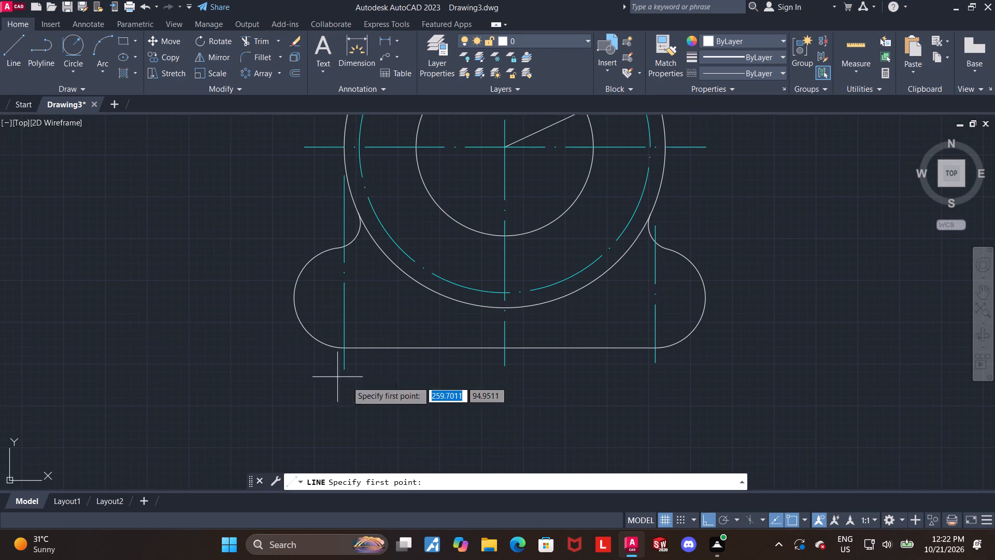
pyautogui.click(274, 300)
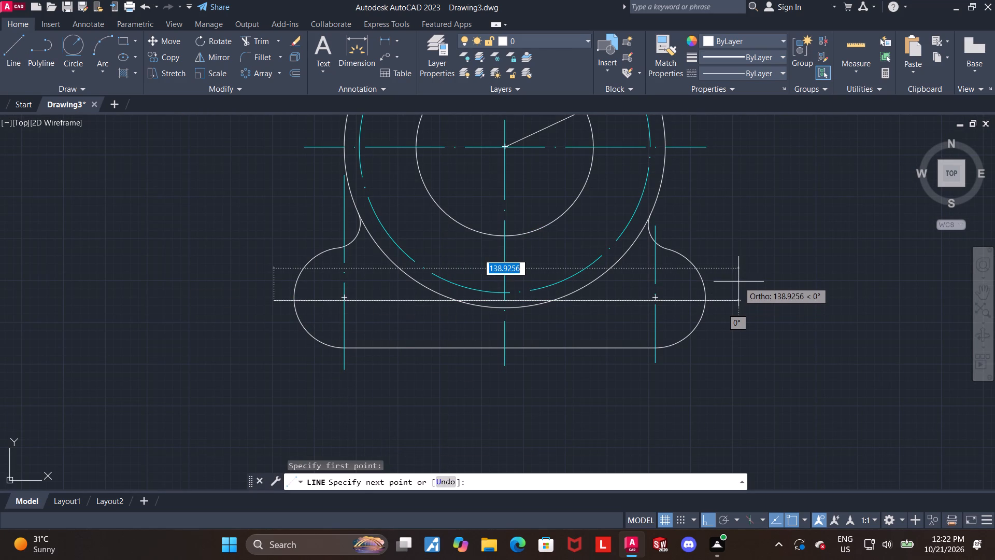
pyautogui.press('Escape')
# Draw a horizontal line level with the rounded ends' centers, from just past the right centerline to beyond the left rounded end.
pyautogui.click(6, 47)
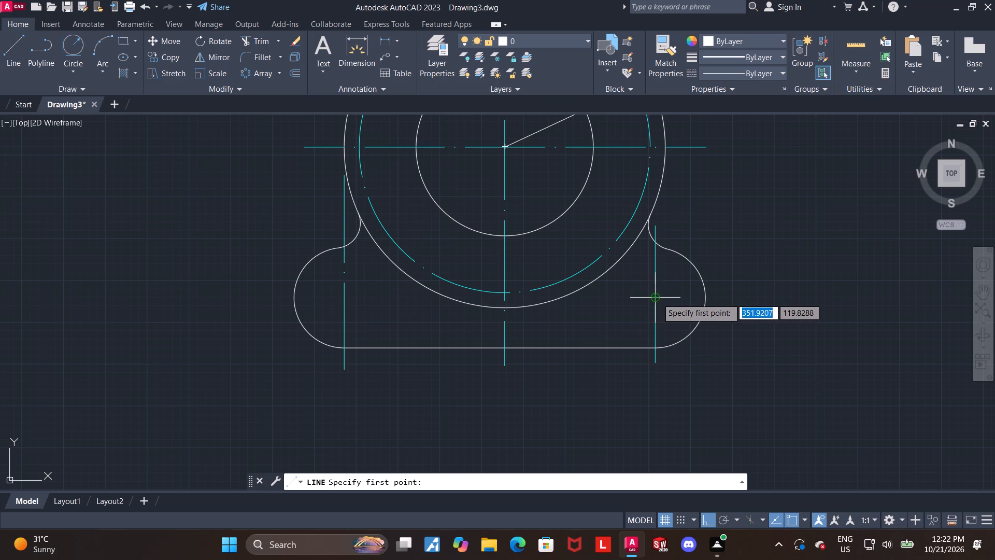
pyautogui.click(671, 298)
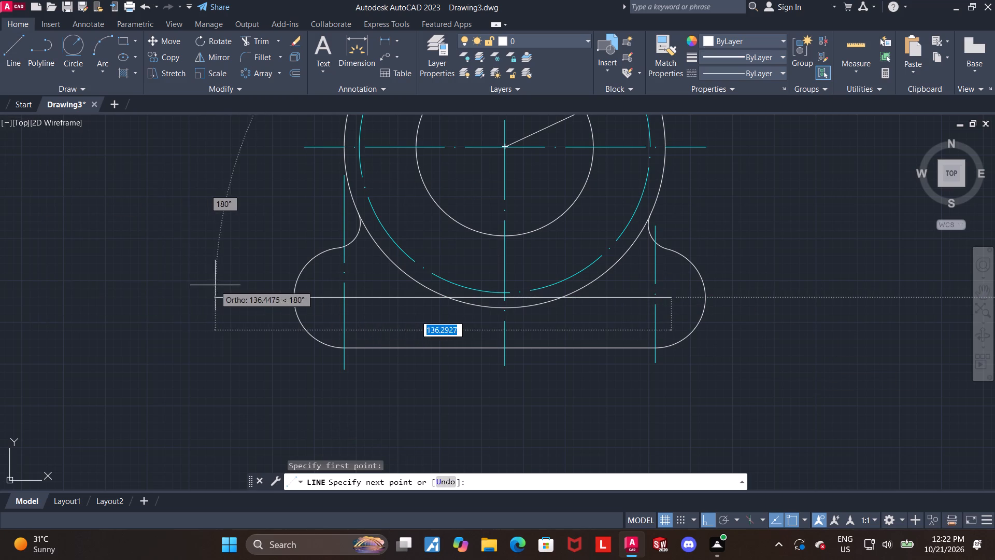
pyautogui.click(271, 276)
pyautogui.press('Escape')
pyautogui.press('Escape')
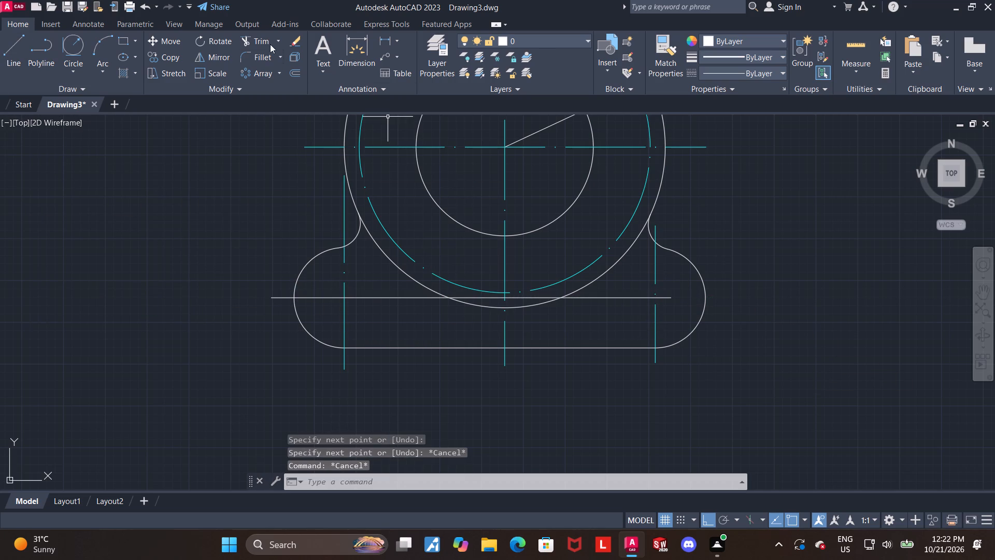
# Trim the part of the horizontal base line through the rounded ends' centers that lies inside the large outer circle.
pyautogui.click(266, 38)
pyautogui.scroll(1, 490, 318)
pyautogui.click(458, 287)
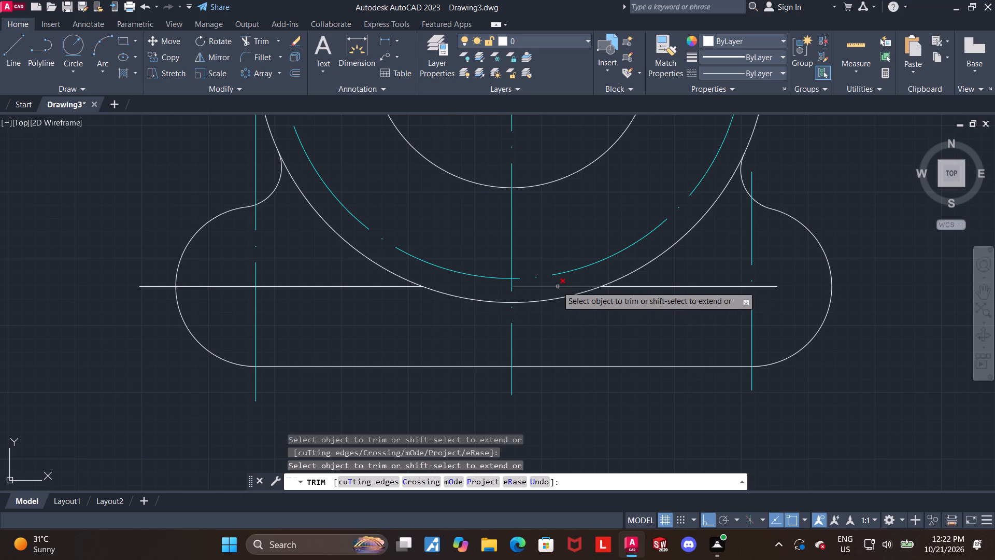
pyautogui.click(557, 286)
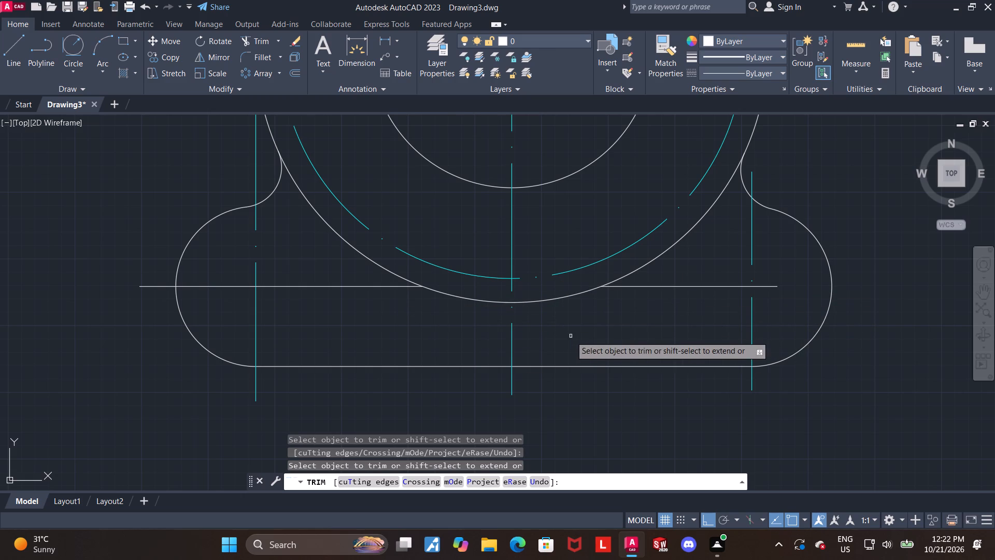
pyautogui.press('Escape')
pyautogui.press('Escape')
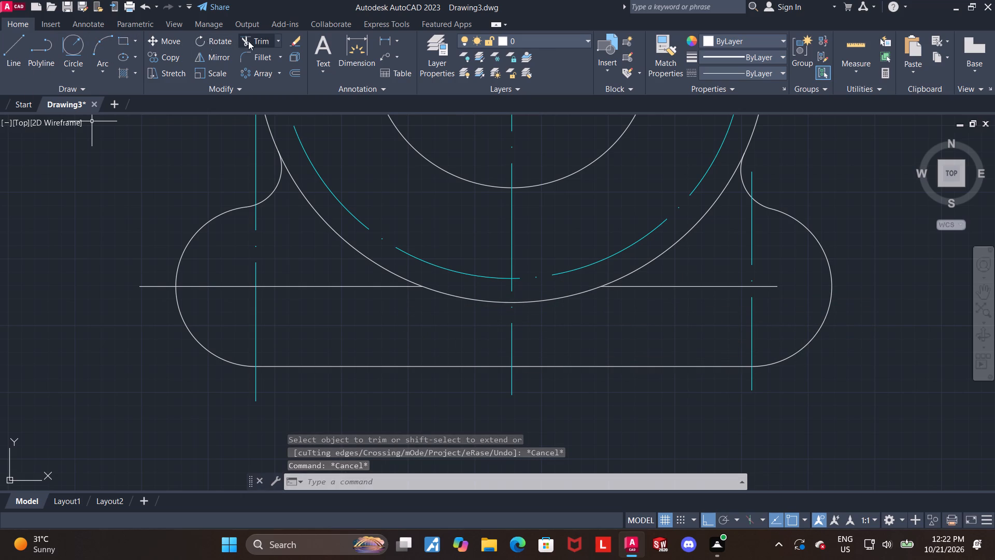
# Draw a vertical line about 10 long across the left horizontal segment, just inside the left vertical centerline.
pyautogui.click(6, 48)
pyautogui.click(278, 258)
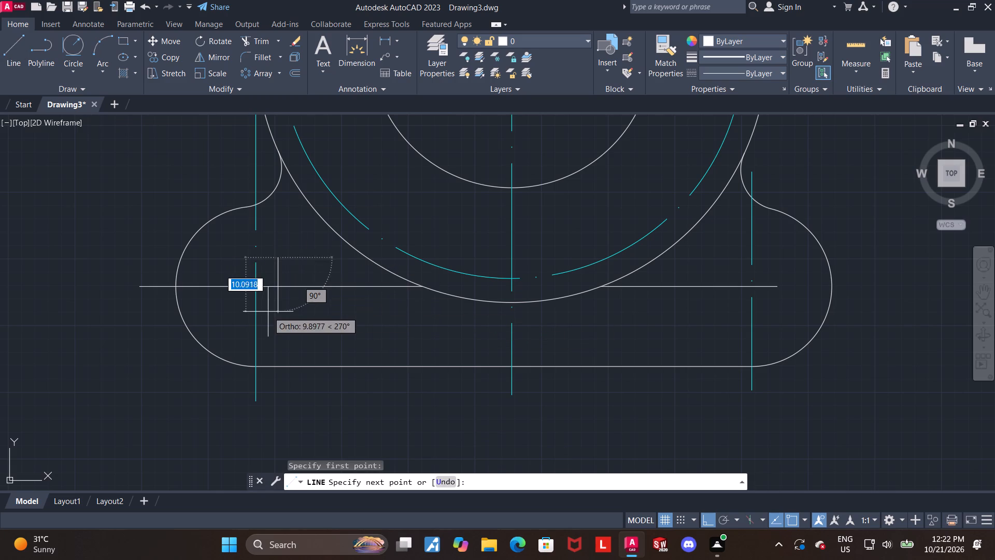
pyautogui.click(272, 314)
pyautogui.press('Escape')
# Draw a short vertical line across the right horizontal segment, just inside the right vertical centerline.
pyautogui.click(7, 48)
pyautogui.click(711, 262)
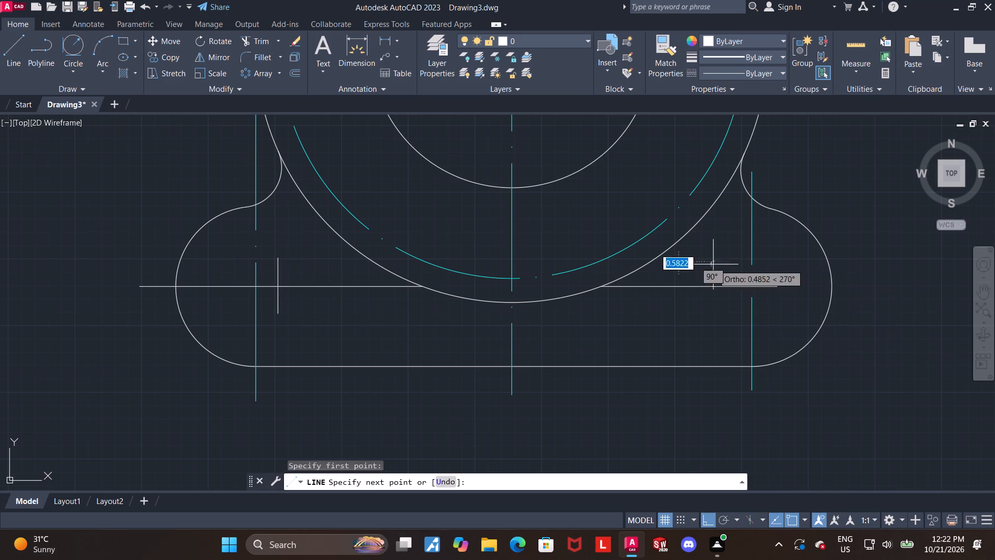
pyautogui.click(714, 316)
pyautogui.press('Escape')
pyautogui.press('Escape')
# Trim both horizontal segments back to the short vertical lines near the rounded ends, and trim away those vertical lines.
pyautogui.click(252, 47)
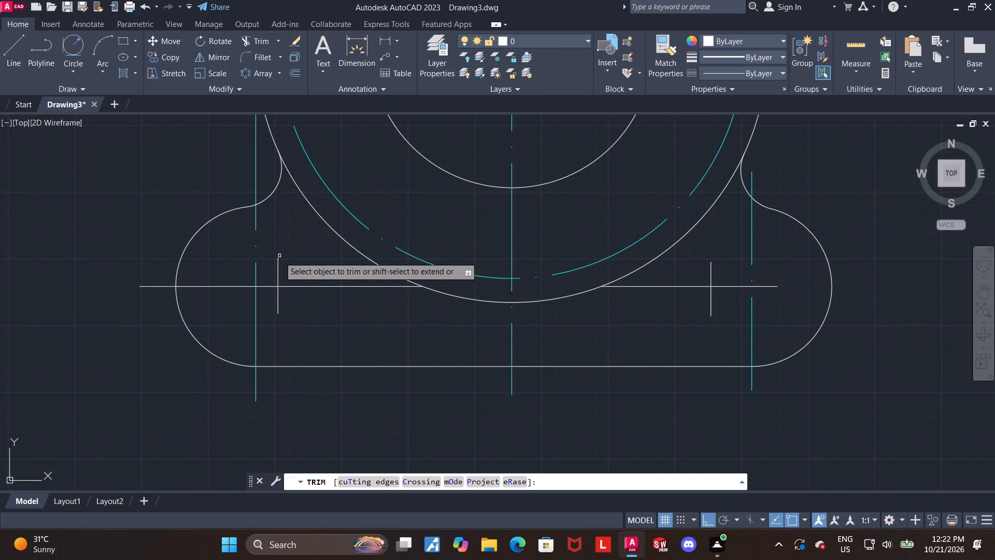
pyautogui.moveTo(306, 267); pyautogui.dragTo(306, 289)
pyautogui.moveTo(290, 273); pyautogui.dragTo(279, 274)
pyautogui.moveTo(279, 274); pyautogui.dragTo(273, 273)
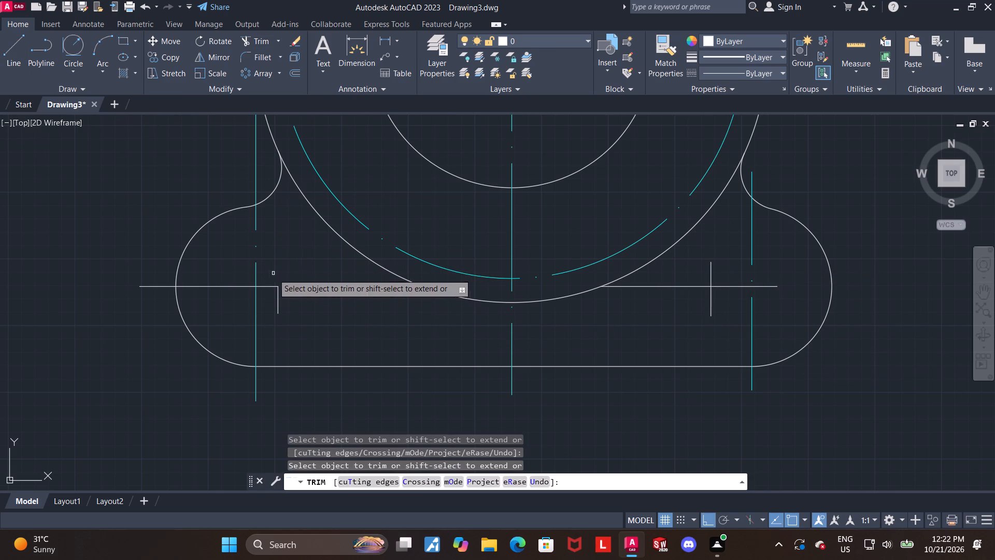
pyautogui.moveTo(290, 301); pyautogui.dragTo(278, 303)
pyautogui.click(278, 304)
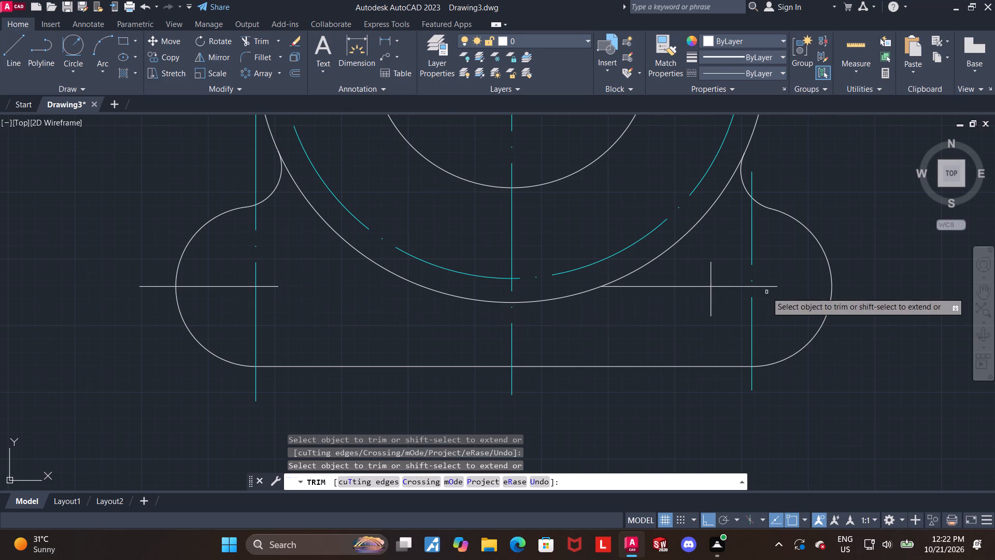
pyautogui.moveTo(715, 300); pyautogui.dragTo(706, 302)
pyautogui.moveTo(702, 300); pyautogui.dragTo(700, 292)
pyautogui.moveTo(699, 292); pyautogui.dragTo(695, 268)
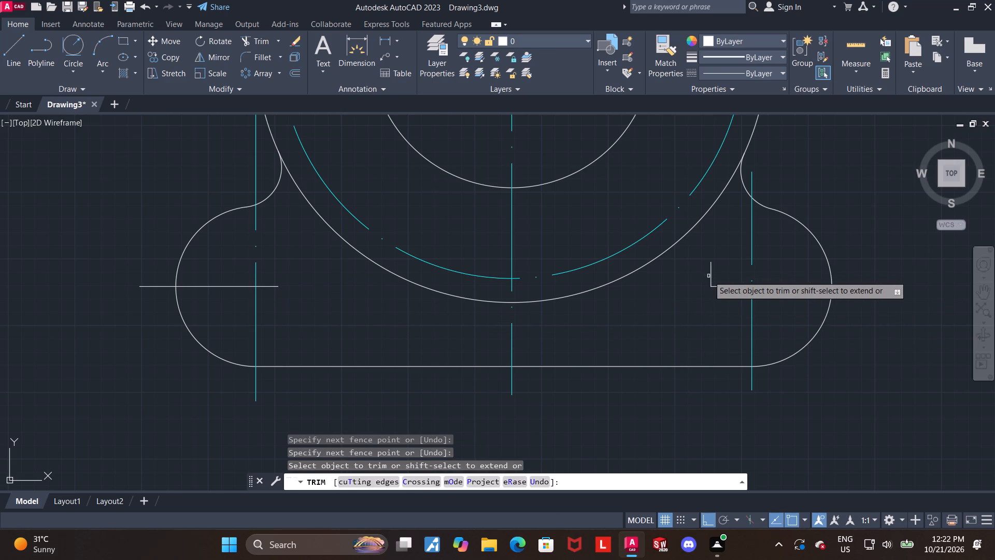
pyautogui.moveTo(708, 276); pyautogui.dragTo(717, 276)
pyautogui.click(727, 276)
pyautogui.press('Escape')
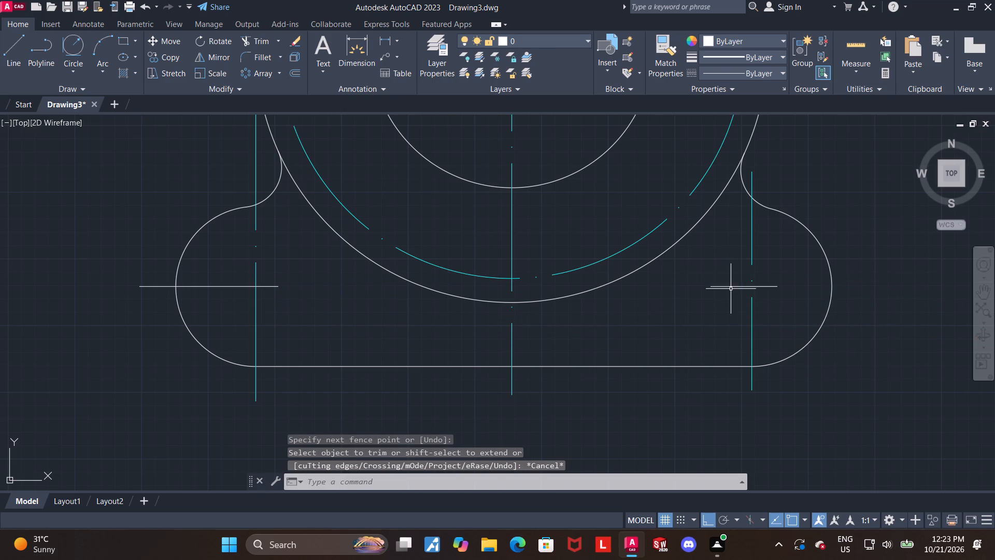
# Set the two horizontal segments through the rounded ends' centers to the dash-dot centerline linetype and the colour cyan.
pyautogui.click(731, 289)
pyautogui.click(732, 286)
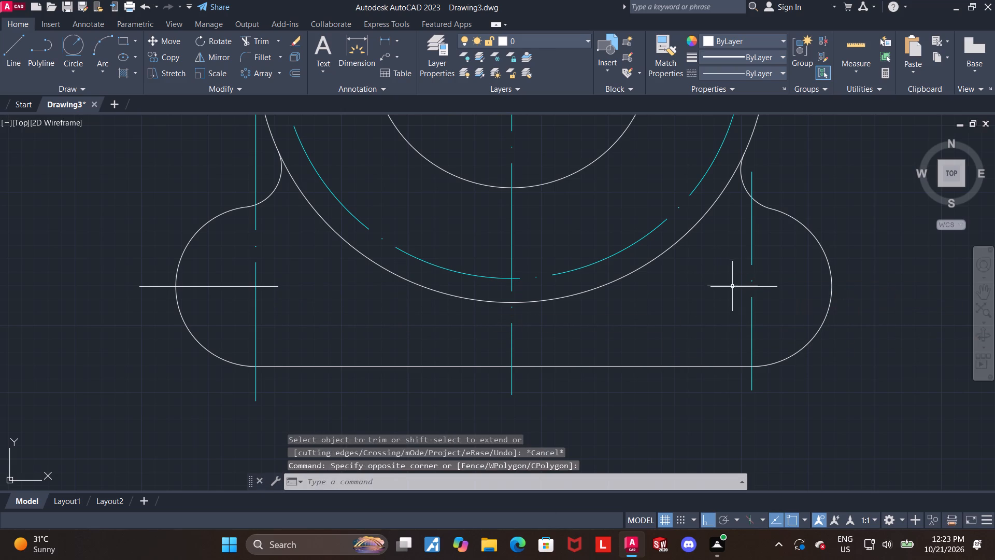
pyautogui.press('Escape')
pyautogui.click(737, 288)
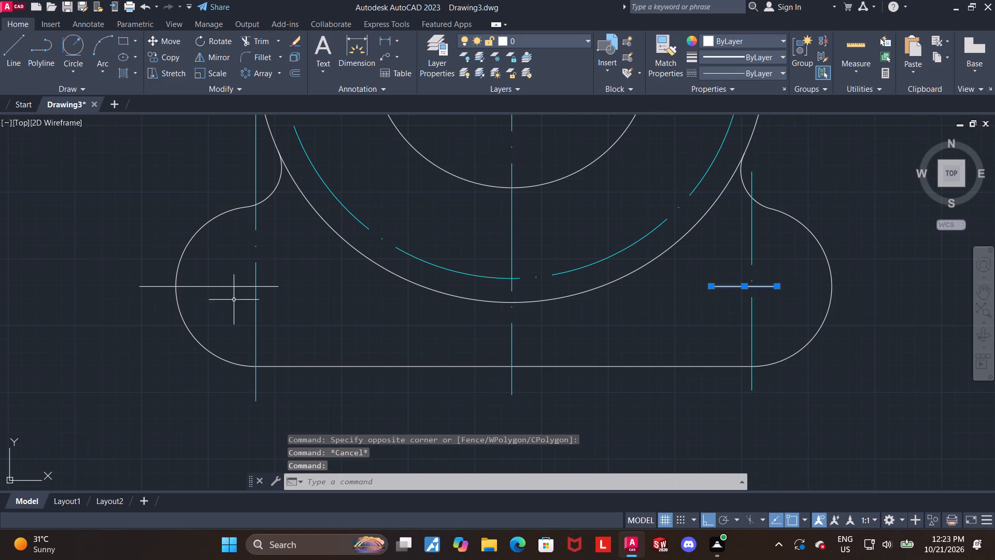
pyautogui.click(225, 287)
pyautogui.click(756, 72)
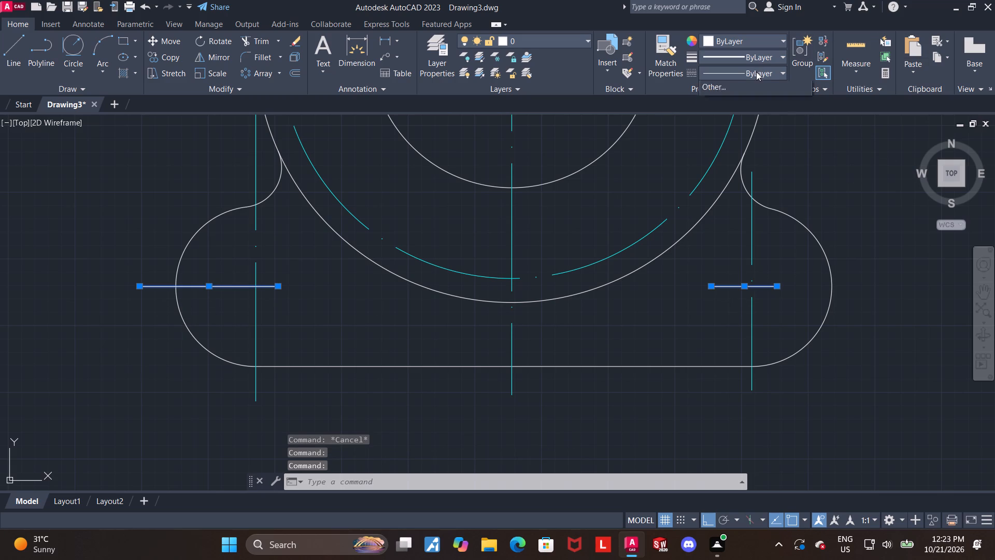
pyautogui.click(741, 120)
pyautogui.click(736, 43)
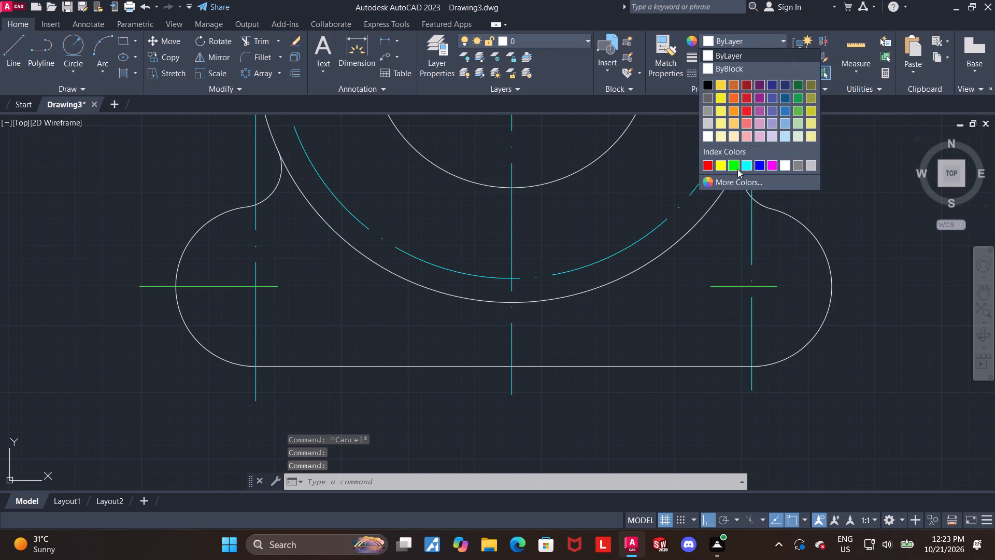
pyautogui.click(745, 168)
pyautogui.press('Escape')
# Examine the whole part, including the base's rounded ends, their centerlines and the holed lobe.
pyautogui.scroll(-1, 727, 217)
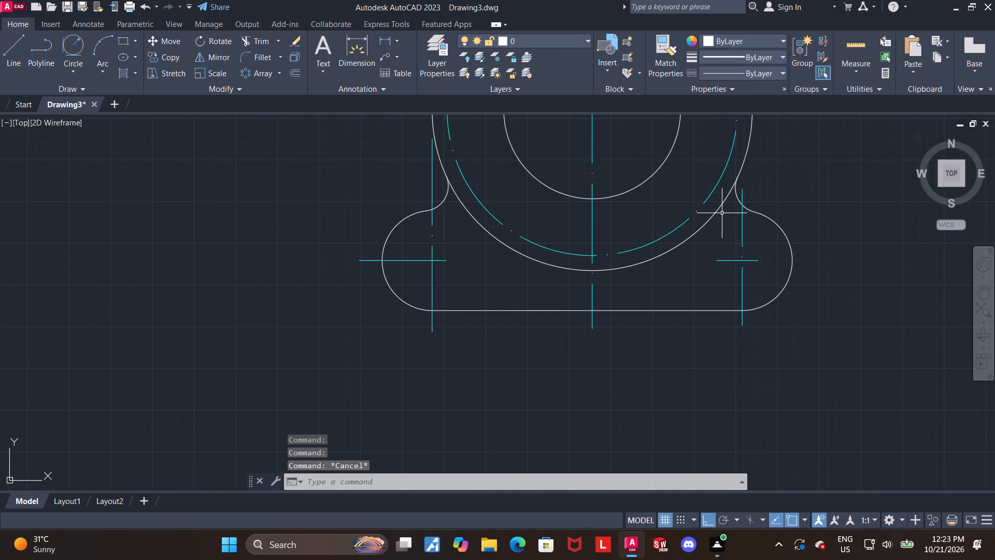
pyautogui.scroll(-1, 722, 299)
pyautogui.moveTo(754, 304); pyautogui.dragTo(683, 381, button='middle')
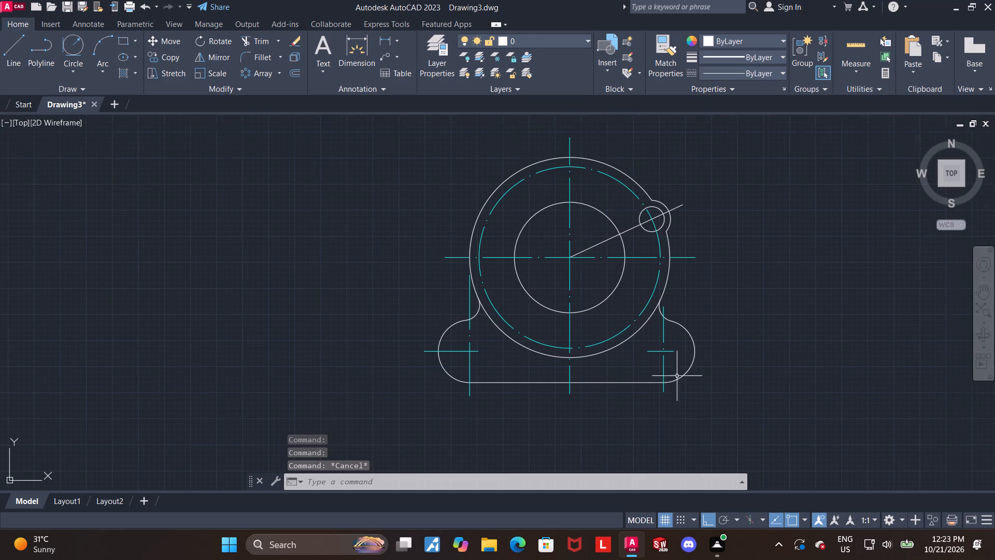
pyautogui.scroll(1, 709, 360)
pyautogui.scroll(-1, 708, 359)
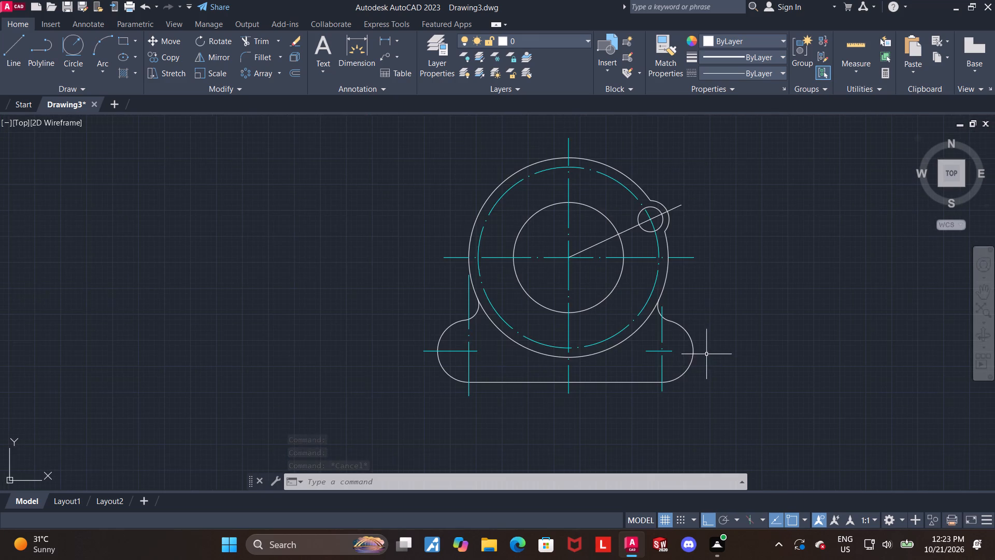
pyautogui.moveTo(698, 354); pyautogui.dragTo(609, 362, button='middle')
pyautogui.moveTo(573, 354); pyautogui.dragTo(649, 370, button='middle')
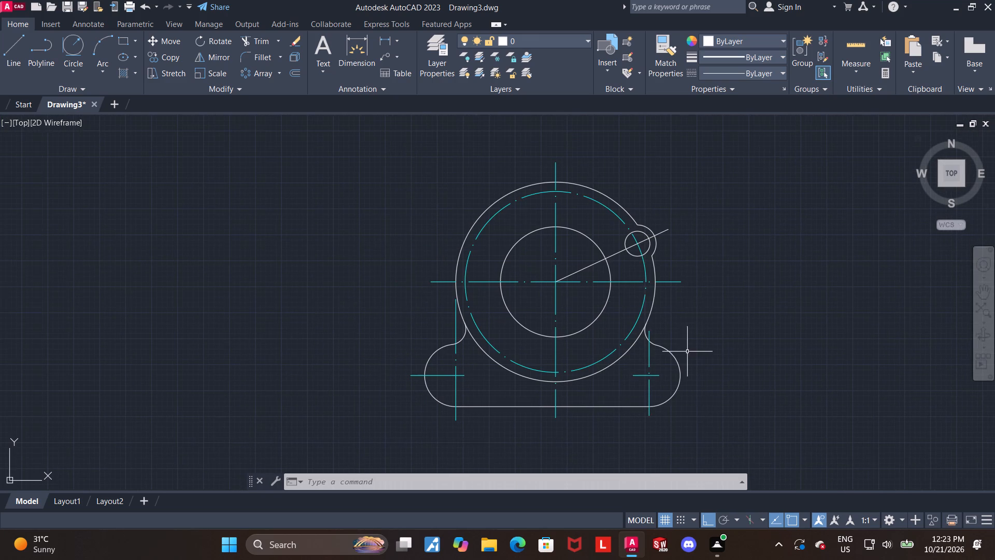
pyautogui.scroll(1, 686, 332)
pyautogui.middleClick(686, 329)
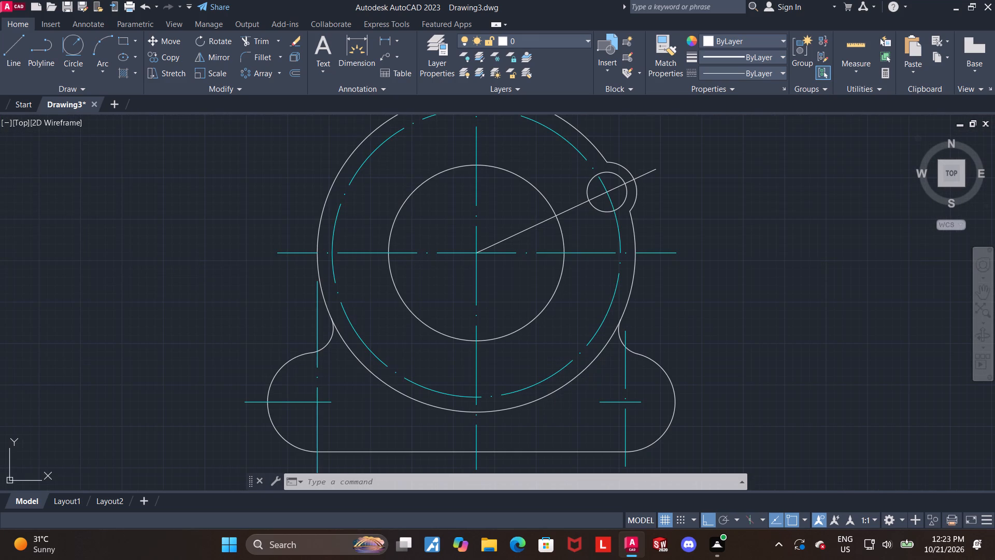
pyautogui.moveTo(686, 328); pyautogui.dragTo(684, 349, button='middle')
pyautogui.scroll(-1, 682, 320)
pyautogui.moveTo(681, 320); pyautogui.dragTo(681, 310, button='middle')
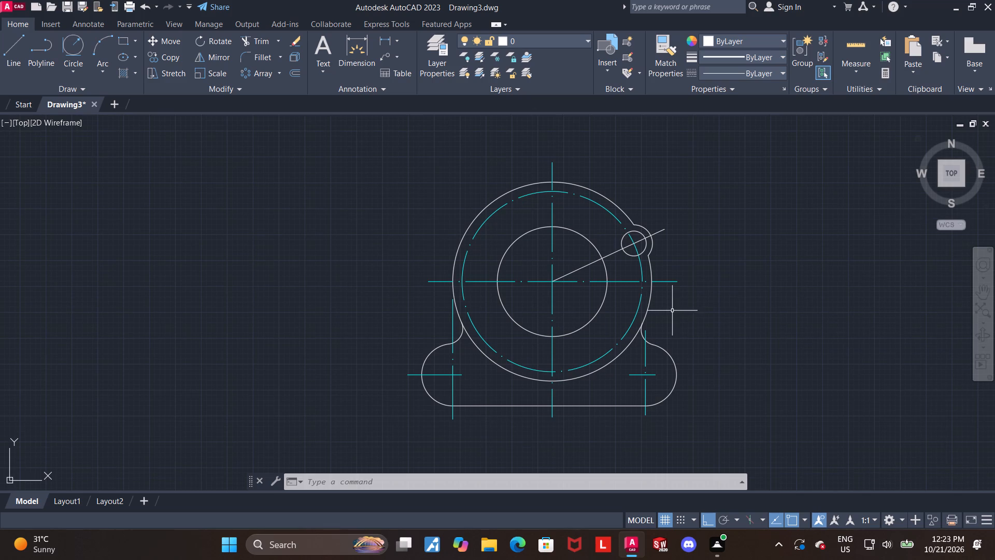
pyautogui.scroll(1, 607, 287)
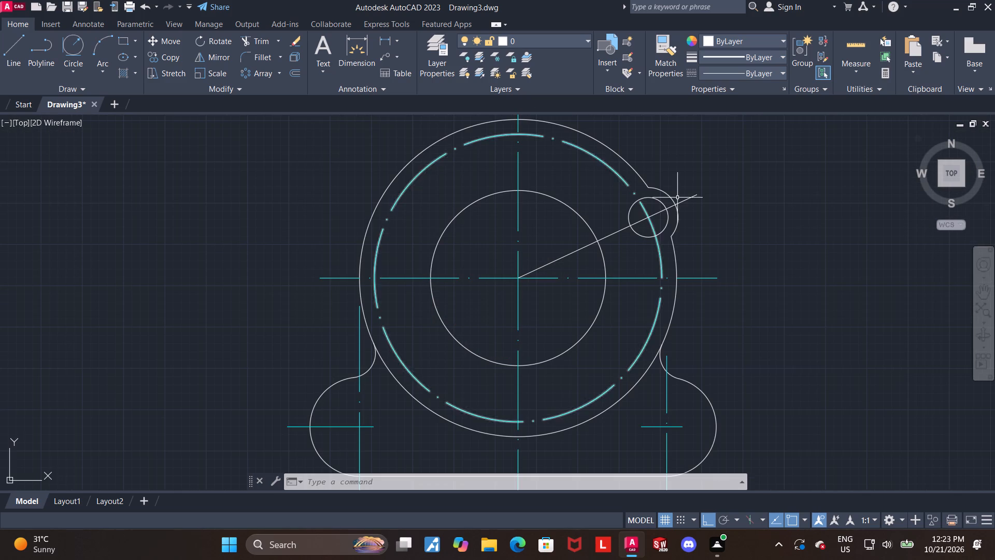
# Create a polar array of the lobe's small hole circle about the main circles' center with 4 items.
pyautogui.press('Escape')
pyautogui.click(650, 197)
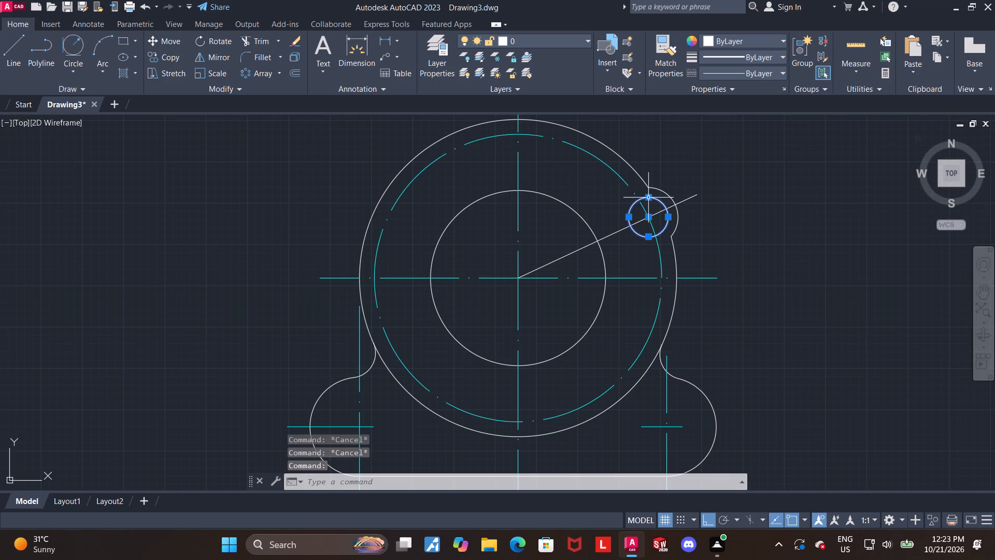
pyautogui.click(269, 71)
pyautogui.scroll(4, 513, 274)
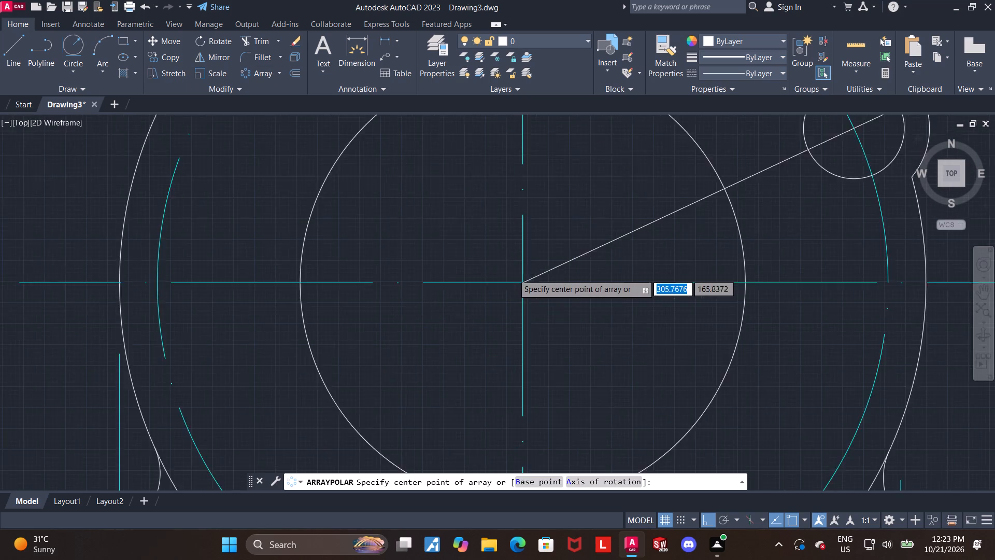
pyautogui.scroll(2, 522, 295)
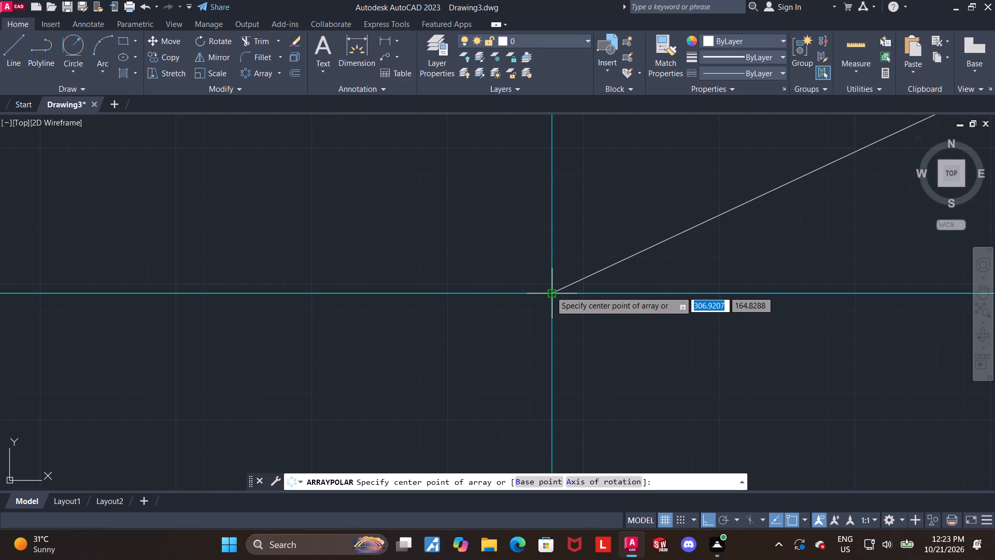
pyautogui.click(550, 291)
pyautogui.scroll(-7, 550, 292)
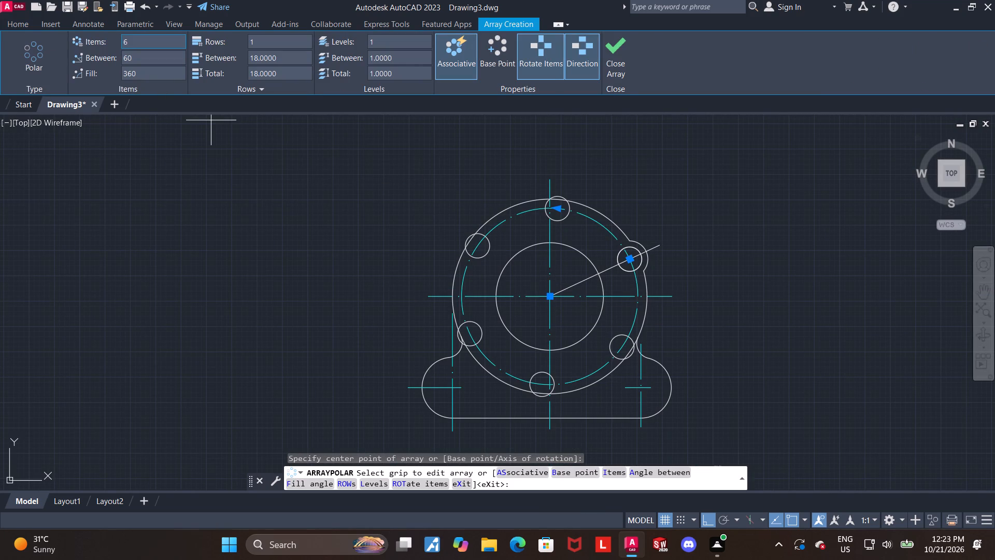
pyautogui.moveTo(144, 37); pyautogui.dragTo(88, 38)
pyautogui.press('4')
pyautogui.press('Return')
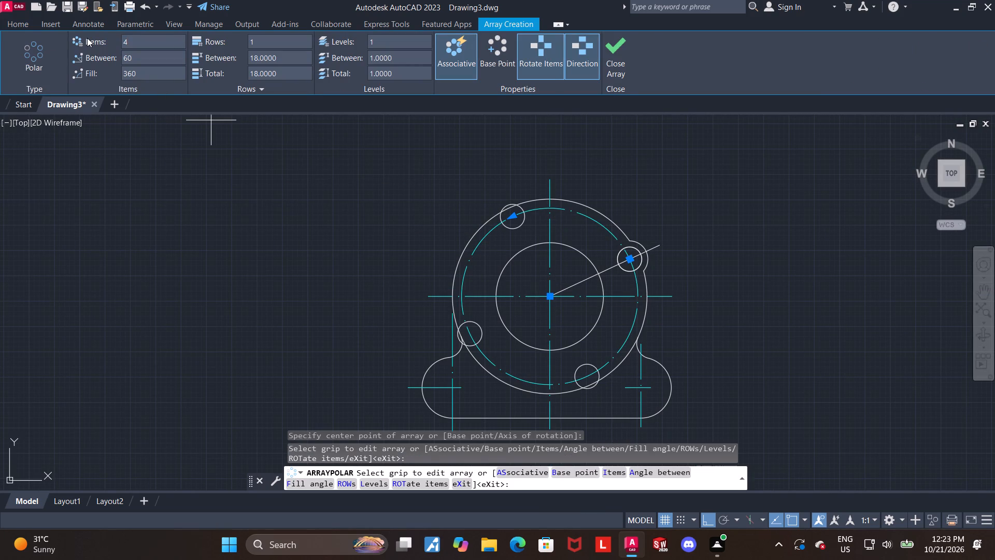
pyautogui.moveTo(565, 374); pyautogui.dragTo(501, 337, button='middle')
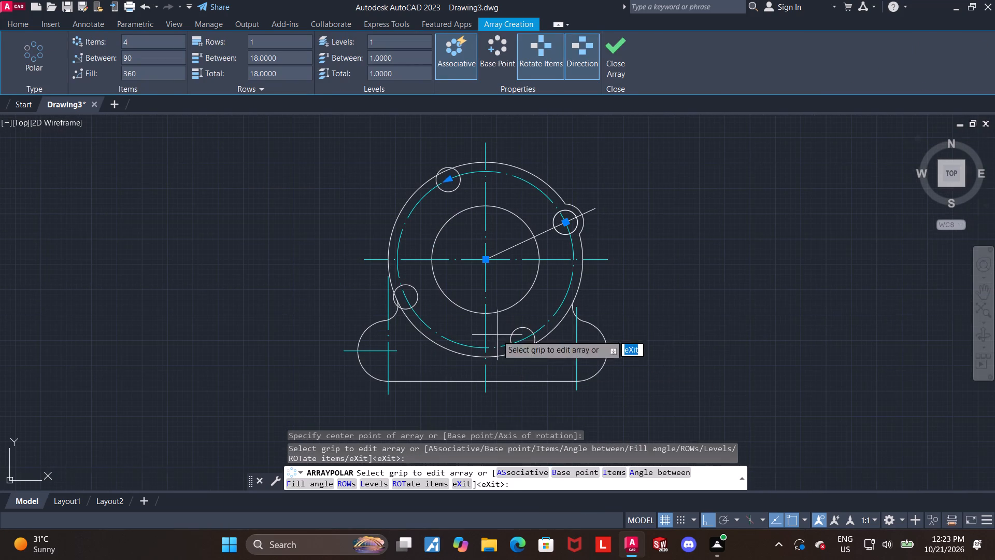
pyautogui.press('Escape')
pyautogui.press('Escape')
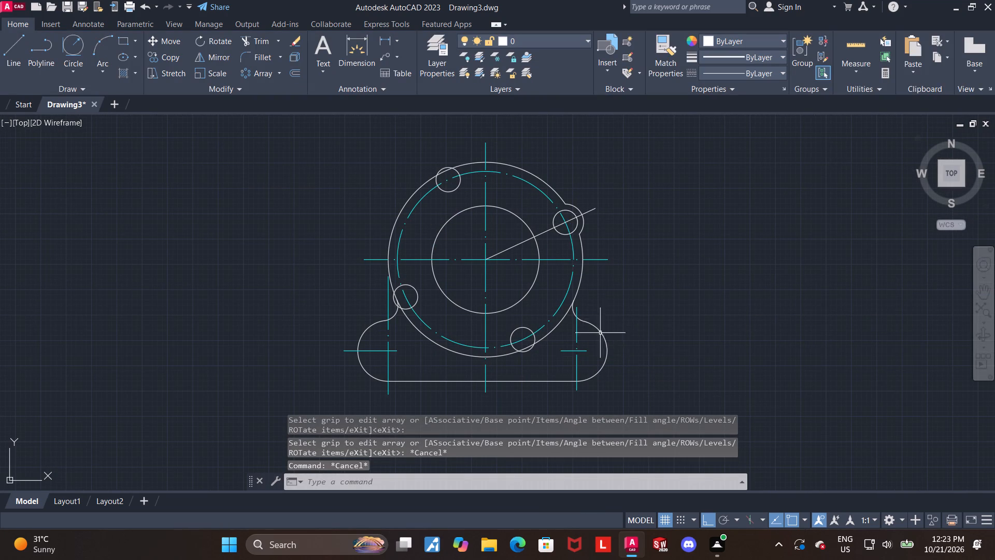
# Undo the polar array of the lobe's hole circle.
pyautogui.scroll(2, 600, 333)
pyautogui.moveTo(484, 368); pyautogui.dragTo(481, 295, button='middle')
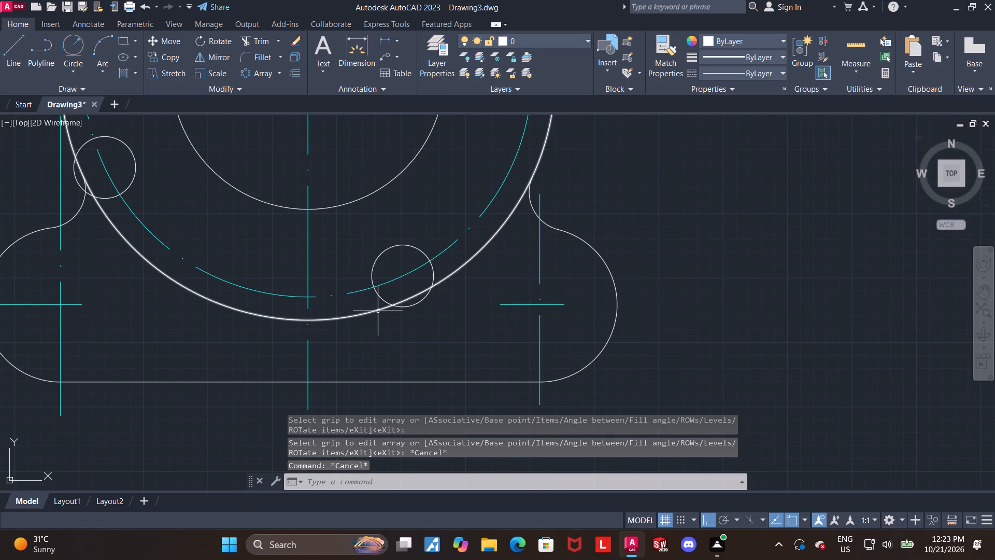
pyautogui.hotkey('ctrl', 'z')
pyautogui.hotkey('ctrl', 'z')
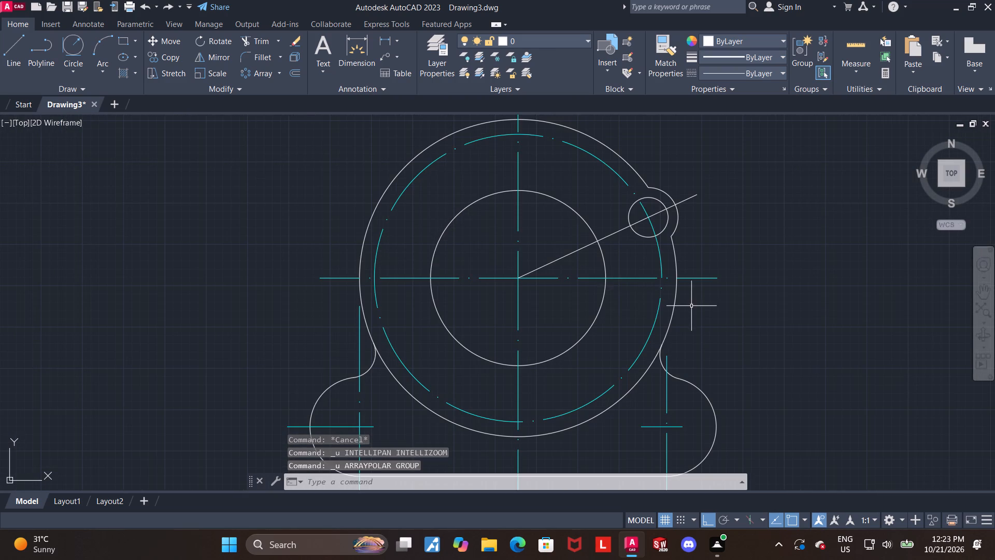
# Trim the large outer circle's lower arc between the right base blend and the main vertical centerline.
pyautogui.moveTo(713, 317); pyautogui.dragTo(688, 261, button='middle')
pyautogui.moveTo(717, 269); pyautogui.dragTo(715, 208, button='middle')
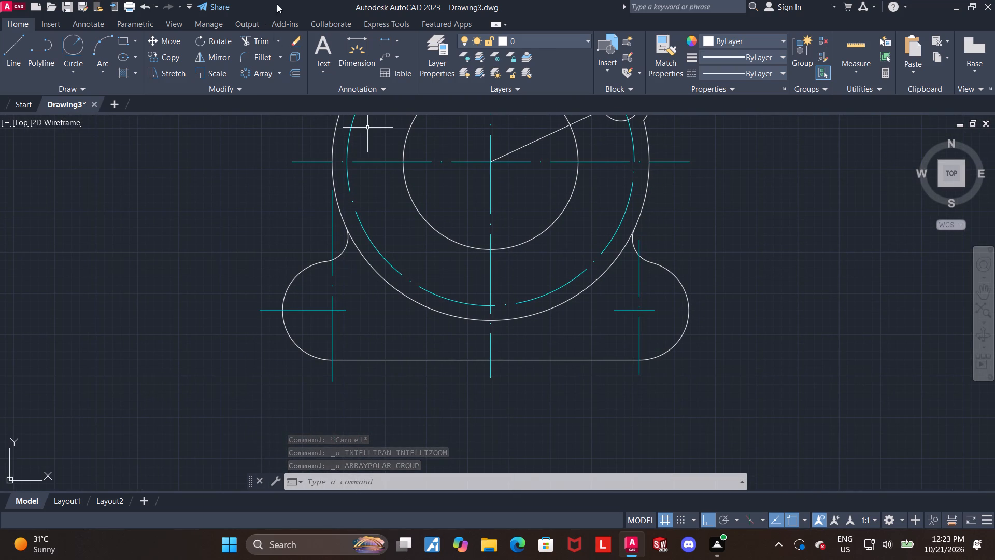
pyautogui.click(252, 38)
pyautogui.click(576, 295)
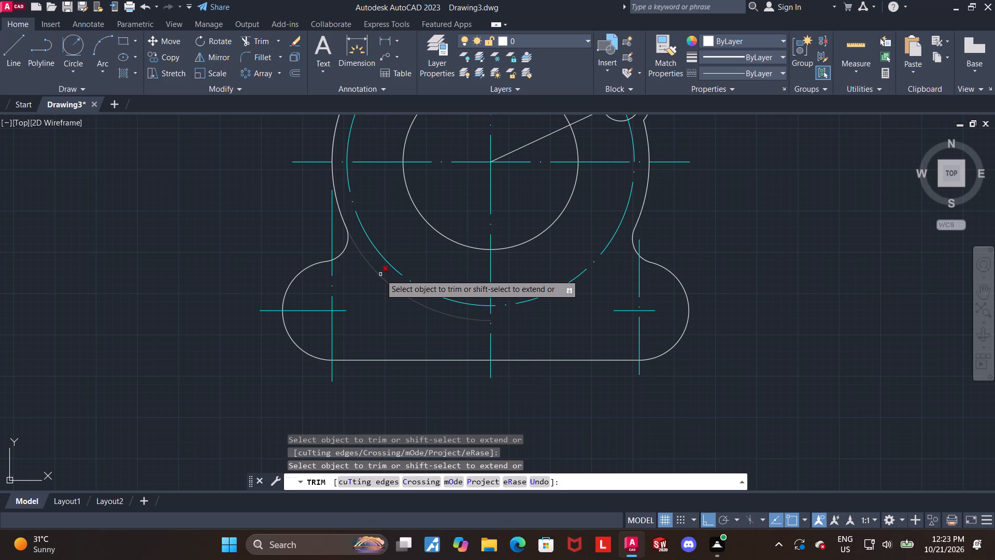
pyautogui.press('Escape')
pyautogui.moveTo(190, 213); pyautogui.dragTo(178, 269, button='middle')
pyautogui.press('Escape')
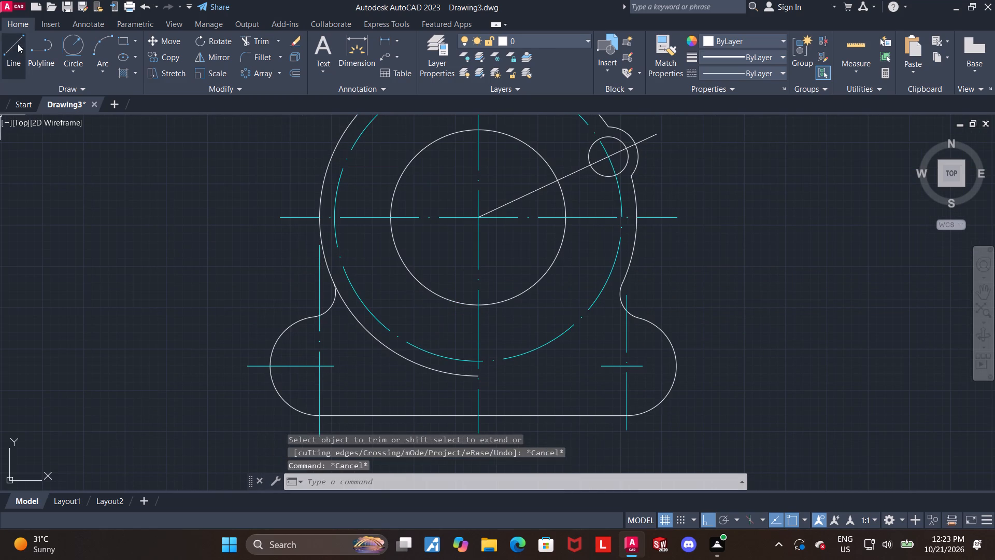
# Draw a line about 67 mm long from the main circles' center toward the lower left, at a 155° angle below horizontal.
pyautogui.click(18, 44)
pyautogui.scroll(6, 476, 218)
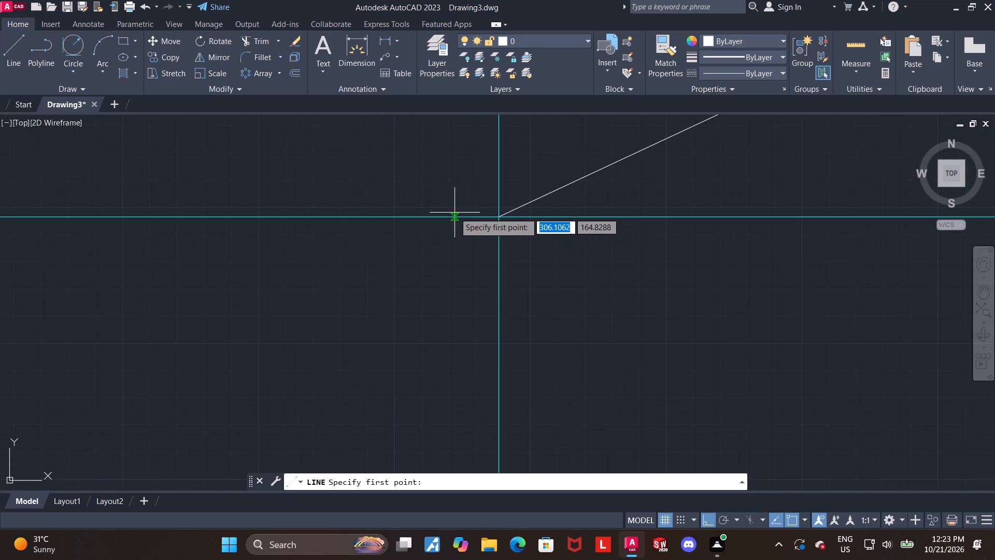
pyautogui.click(500, 215)
pyautogui.scroll(-5, 495, 228)
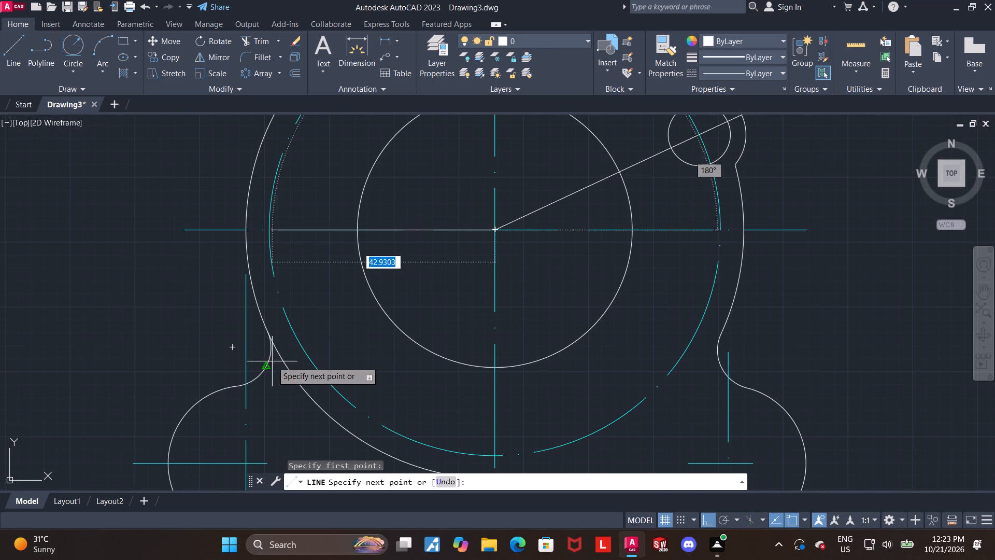
pyautogui.press('F8')
pyautogui.scroll(-2, 264, 363)
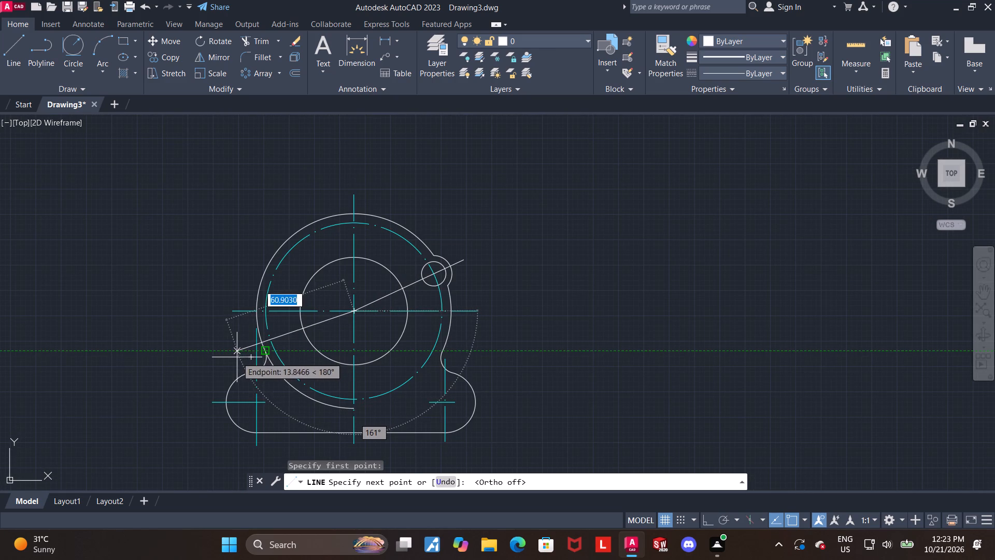
pyautogui.press('Tab')
pyautogui.scroll(2, 239, 361)
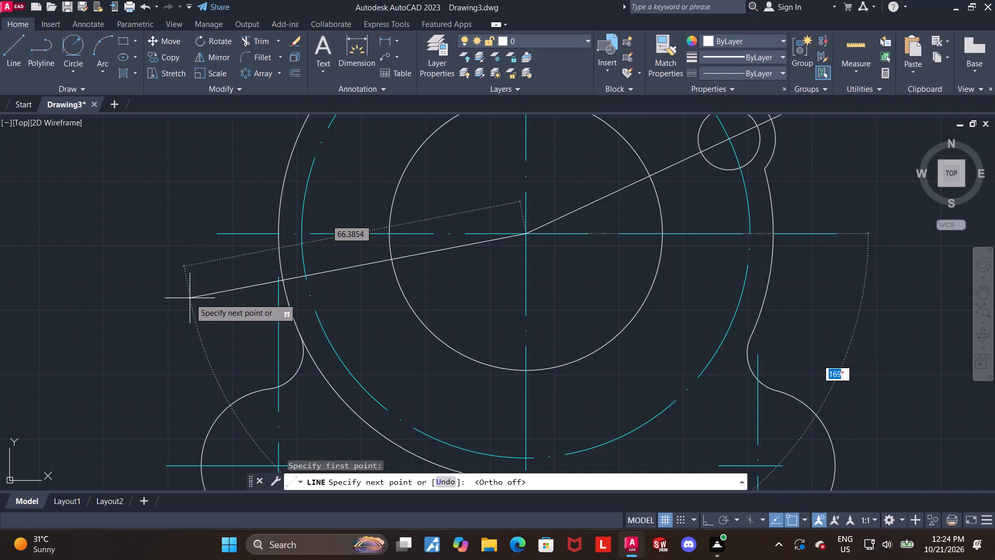
pyautogui.scroll(-1, 190, 298)
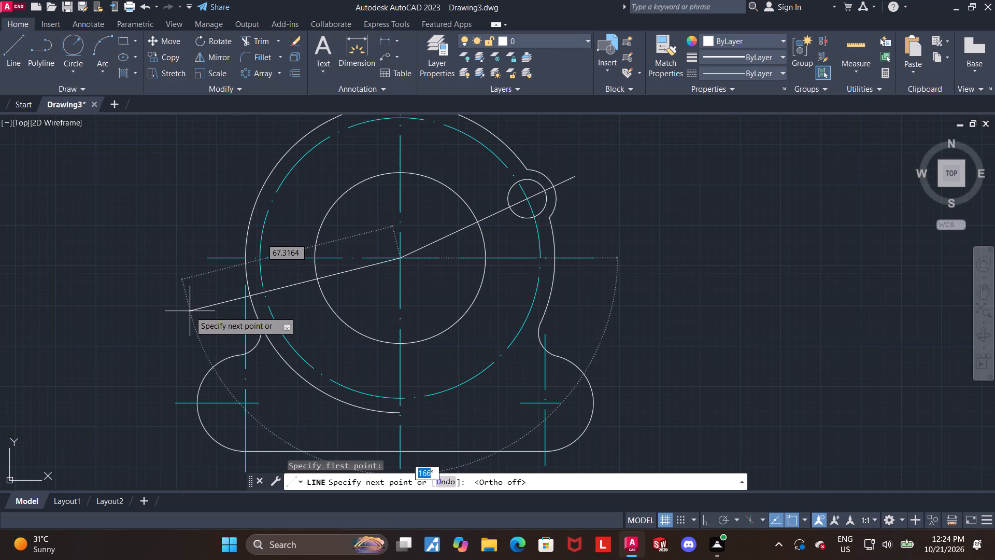
pyautogui.write('155')
pyautogui.press('Return')
pyautogui.press('Escape')
pyautogui.press('Escape')
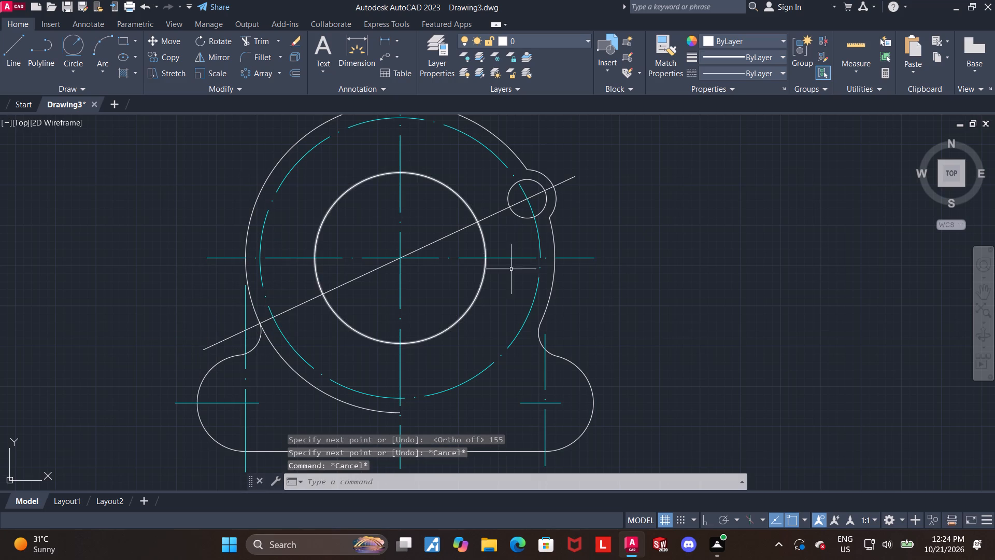
# Join the two angled lines that meet at the main circles' center into one line.
pyautogui.click(432, 242)
pyautogui.click(391, 263)
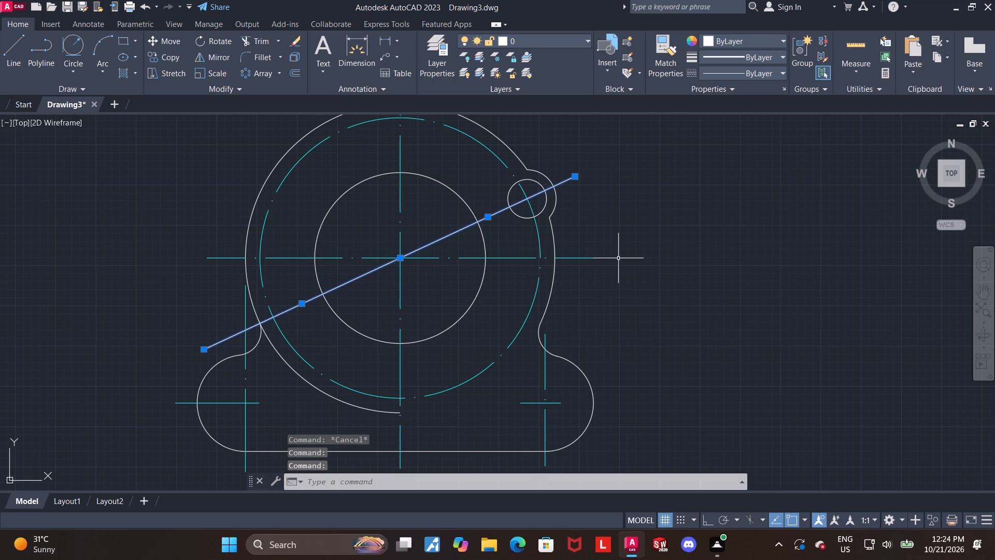
pyautogui.press('j')
pyautogui.press('Return')
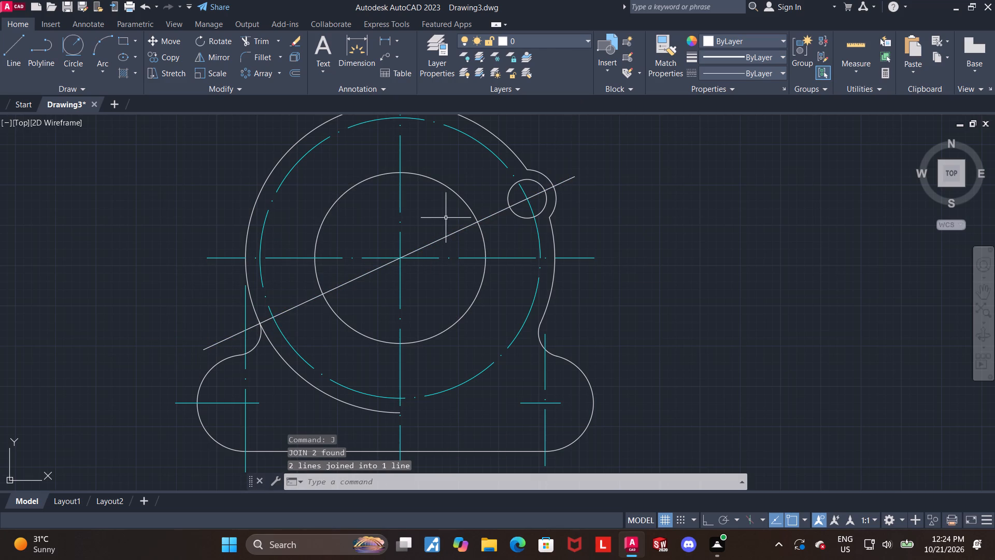
# Set the joined angled line to the ACAD_ISO04W100 linetype and cyan color.
pyautogui.click(450, 233)
pyautogui.click(707, 69)
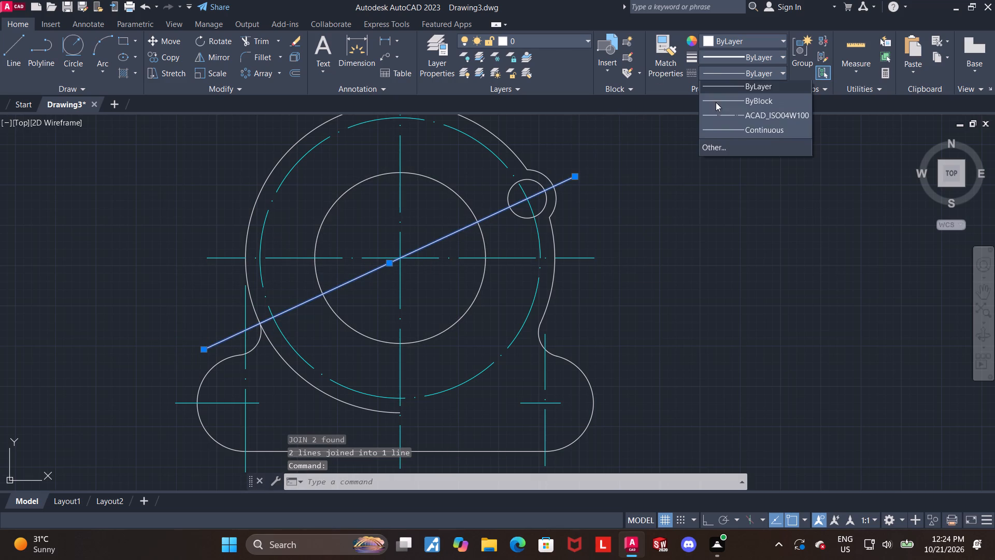
pyautogui.click(721, 118)
pyautogui.click(762, 41)
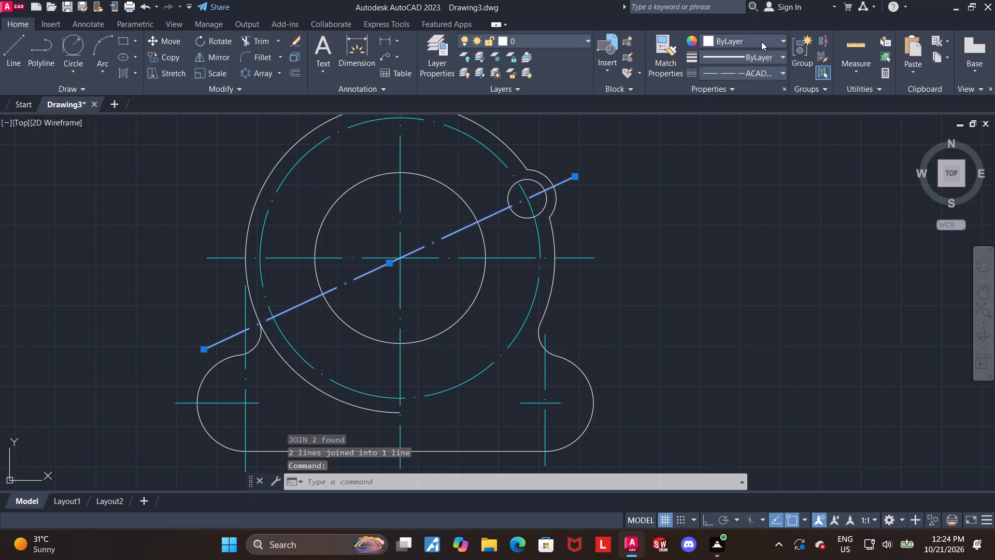
pyautogui.click(745, 165)
pyautogui.press('Escape')
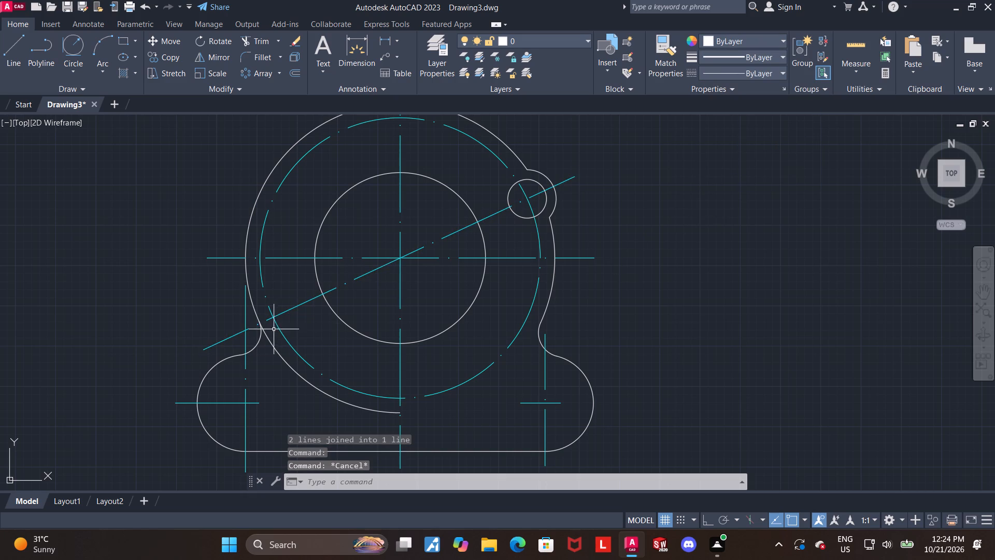
# Draw a circle of radius 9 where the angled centerline crosses the cyan pitch circle at the lower left.
pyautogui.moveTo(285, 319); pyautogui.dragTo(290, 285, button='middle')
pyautogui.scroll(1, 293, 290)
pyautogui.click(67, 62)
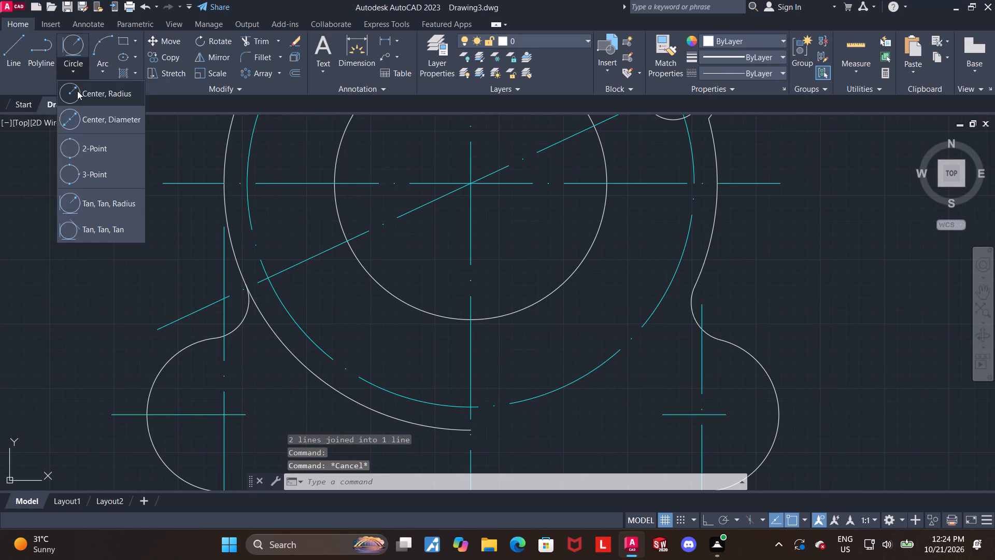
pyautogui.click(77, 91)
pyautogui.scroll(1, 281, 300)
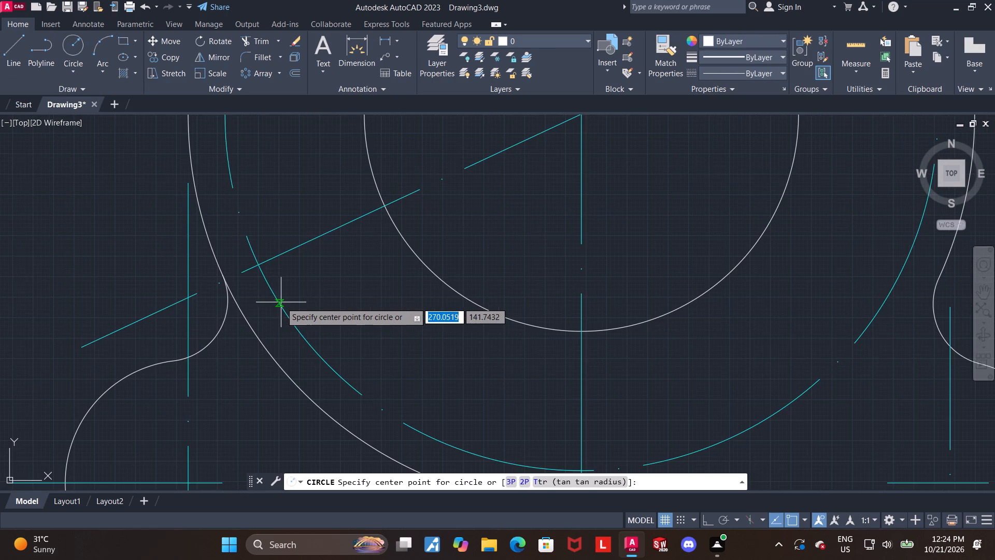
pyautogui.click(261, 263)
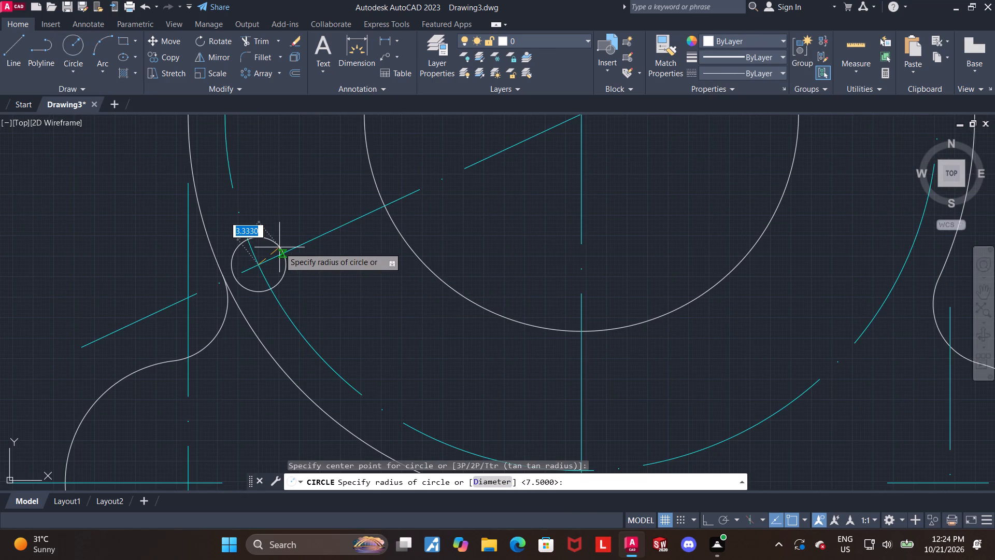
pyautogui.press('9')
pyautogui.press('Return')
pyautogui.press('Escape')
pyautogui.press('Escape')
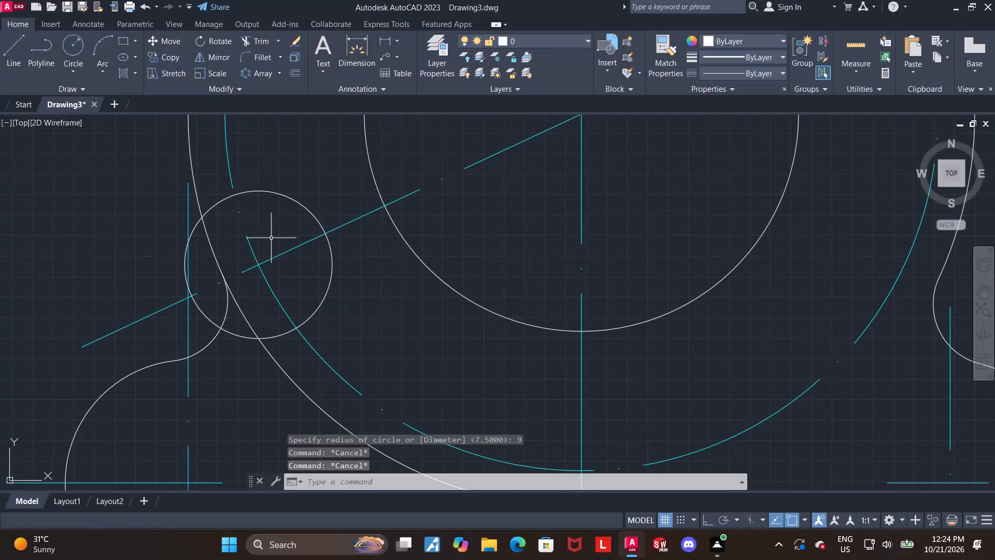
# Trim the large outer circle's arc inside the radius 9 circle and the left base blend arc up to the vertical centerline.
pyautogui.click(256, 34)
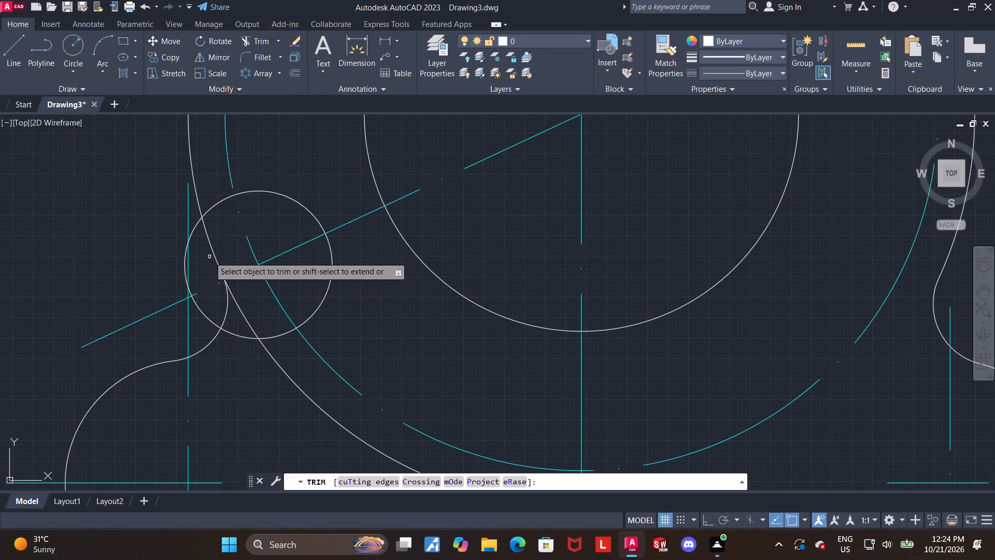
pyautogui.click(212, 252)
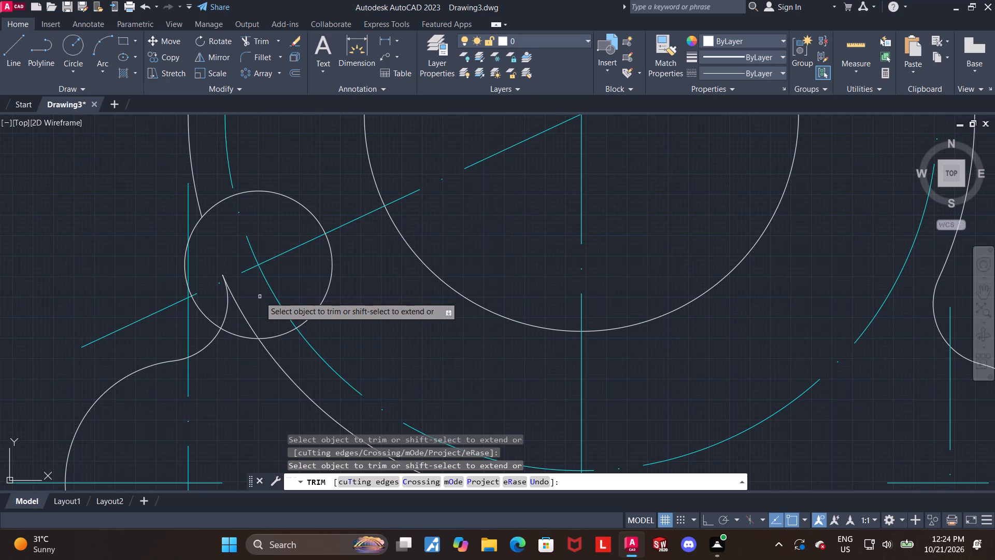
pyautogui.click(211, 343)
pyautogui.click(226, 309)
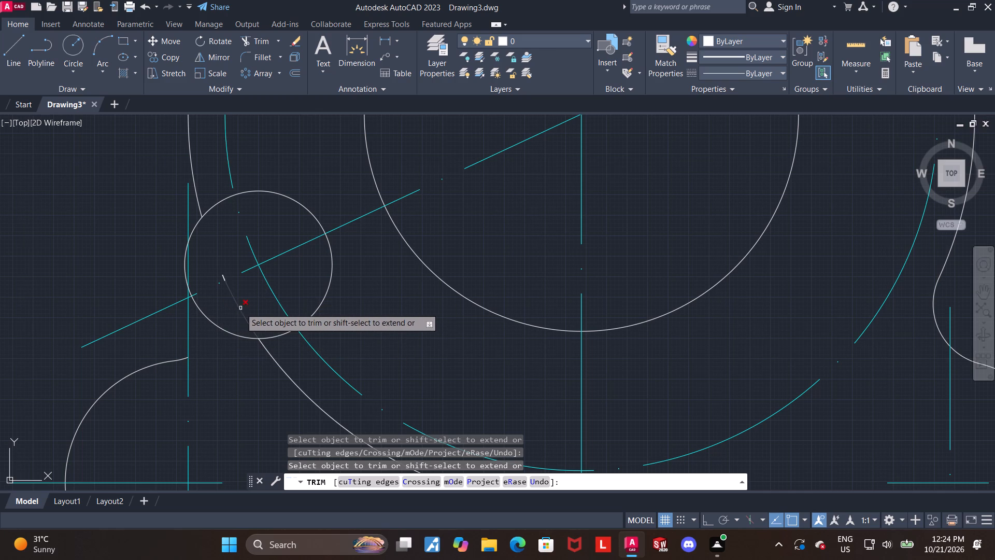
pyautogui.click(242, 306)
pyautogui.click(235, 303)
pyautogui.click(222, 278)
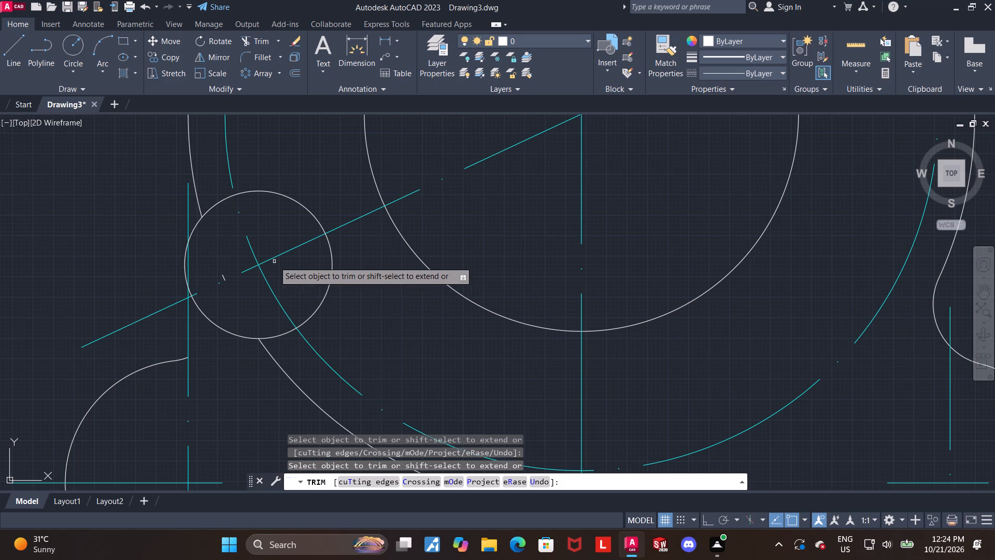
# Trim the radius 9 circle's inner side back to the cyan pitch circle.
pyautogui.moveTo(275, 216); pyautogui.dragTo(280, 157)
pyautogui.moveTo(302, 268); pyautogui.dragTo(345, 272)
pyautogui.scroll(-3, 332, 266)
pyautogui.moveTo(334, 266); pyautogui.dragTo(330, 257, button='middle')
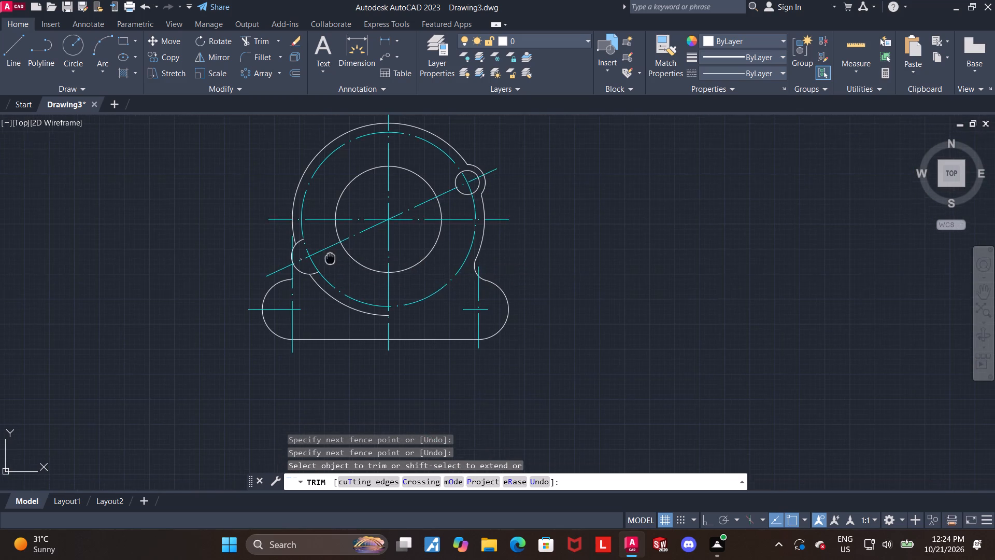
pyautogui.moveTo(330, 257); pyautogui.dragTo(330, 256, button='middle')
pyautogui.scroll(3, 325, 265)
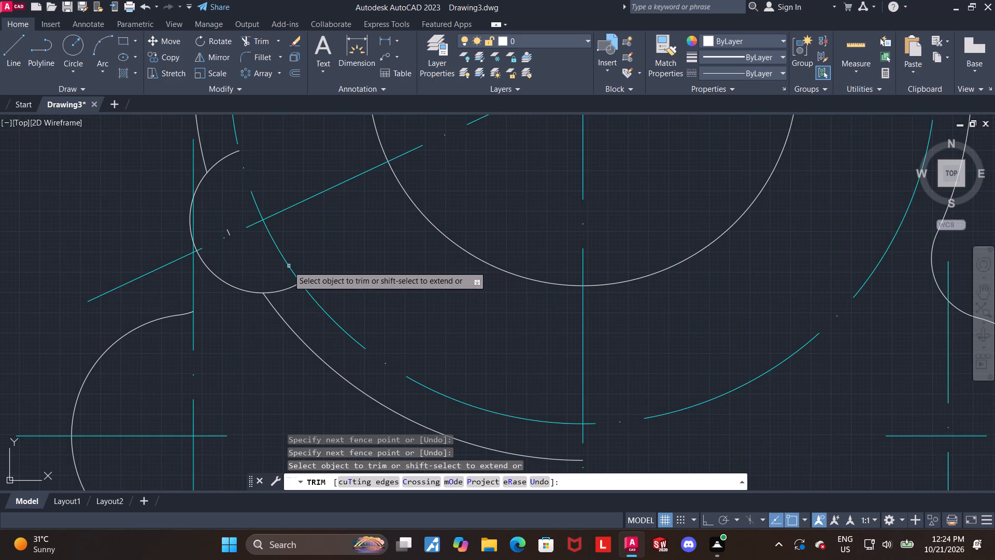
pyautogui.scroll(1, 191, 297)
pyautogui.press('Escape')
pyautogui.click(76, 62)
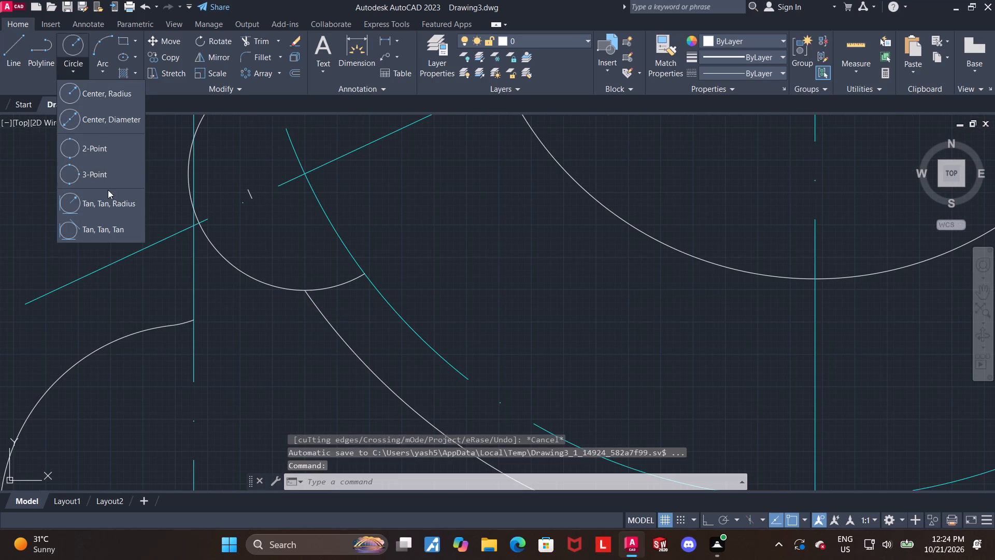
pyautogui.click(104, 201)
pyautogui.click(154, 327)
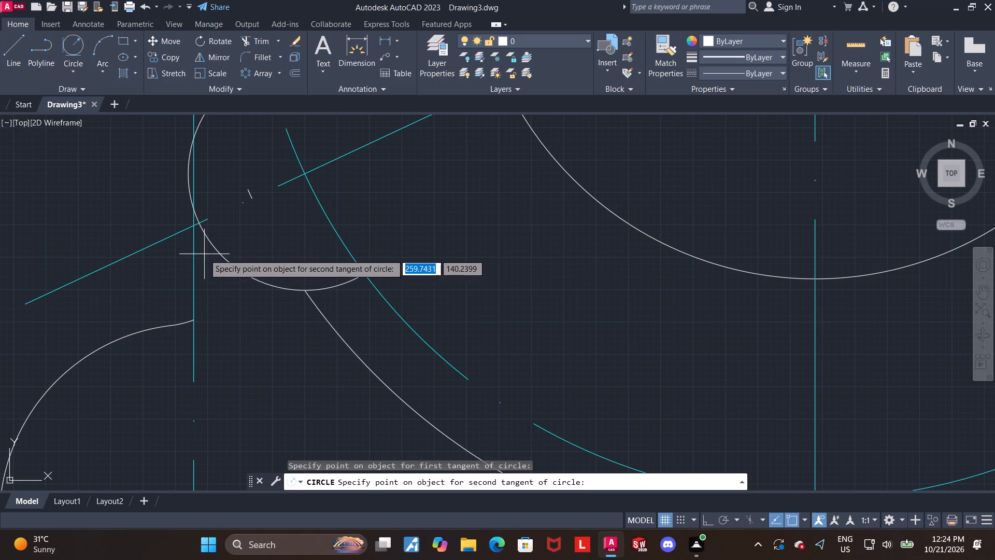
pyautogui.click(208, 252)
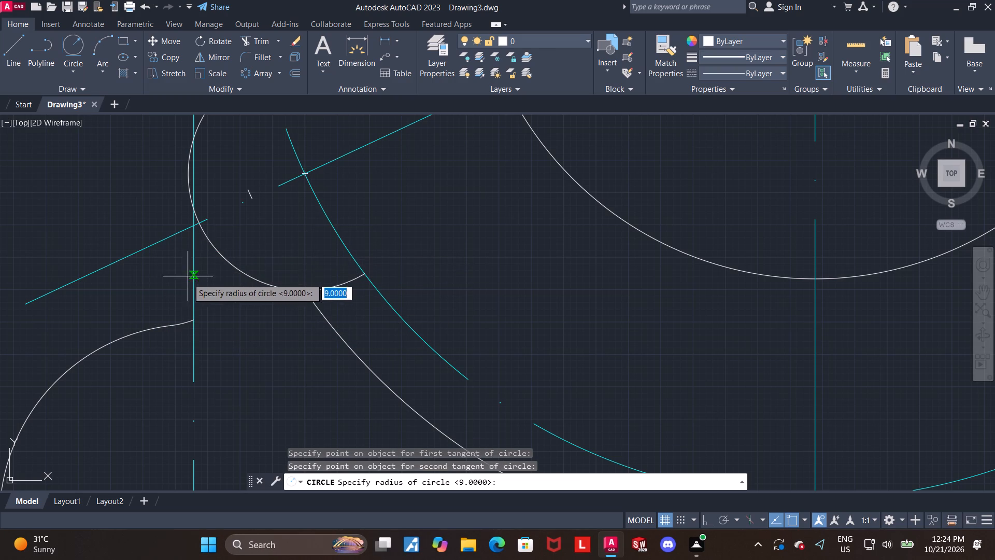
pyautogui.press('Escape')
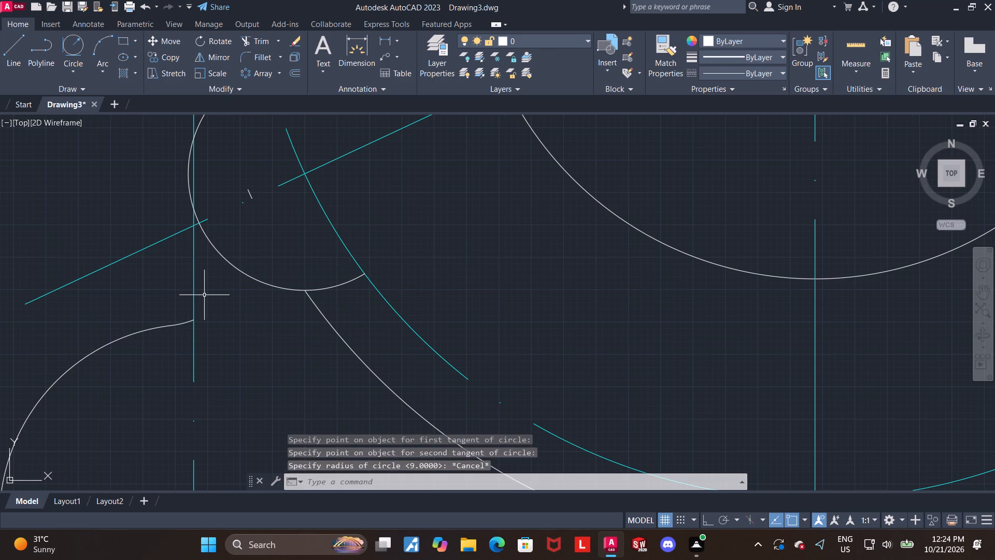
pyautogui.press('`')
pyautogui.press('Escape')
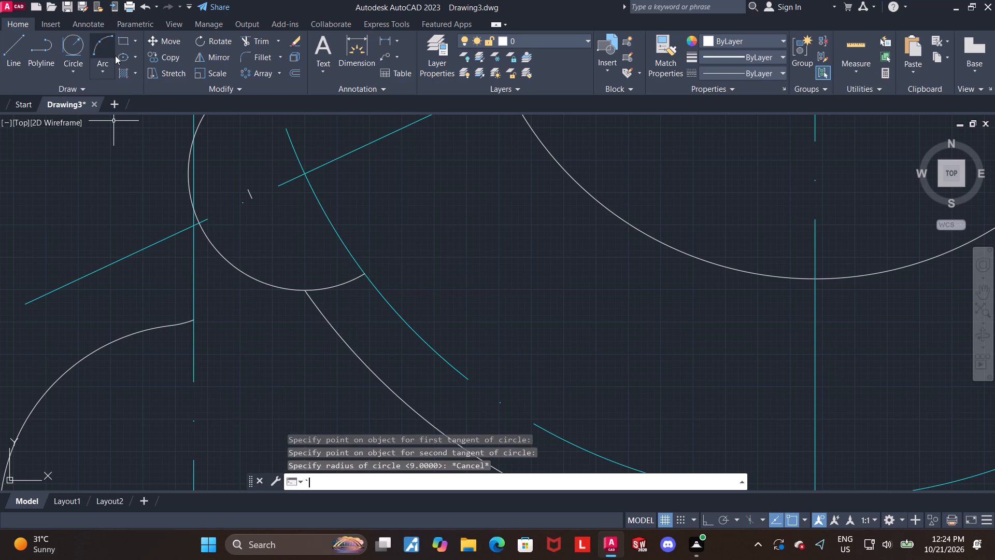
# Trim away the leftover blend piece and the whole rounded arc at the base's left end.
pyautogui.click(246, 43)
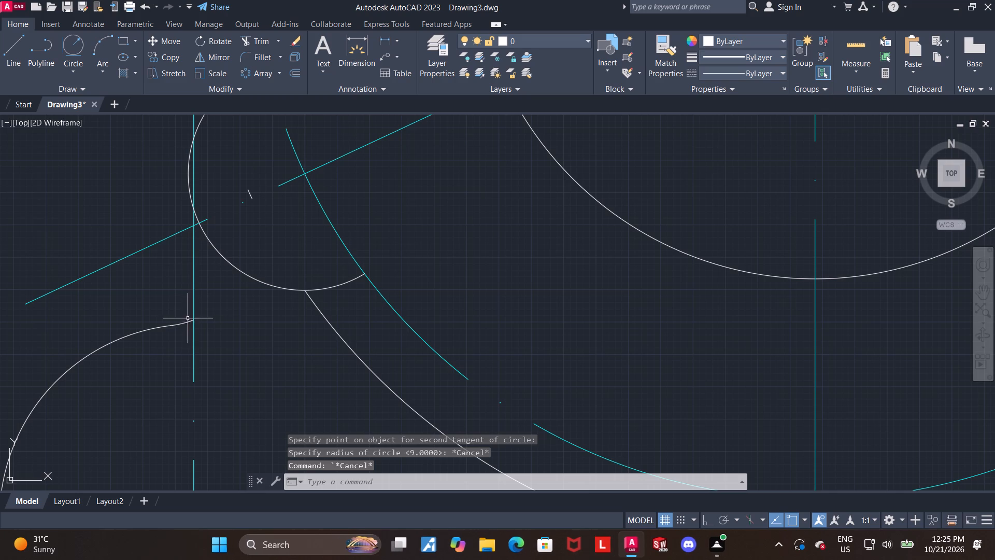
pyautogui.click(186, 324)
pyautogui.press('Escape')
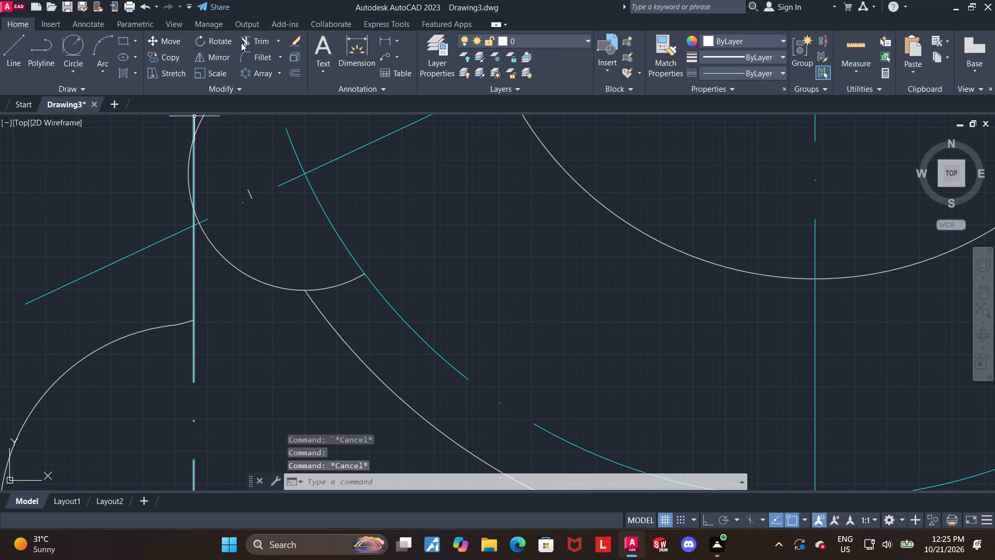
pyautogui.click(241, 43)
pyautogui.moveTo(183, 341); pyautogui.dragTo(181, 303)
pyautogui.scroll(-3, 181, 306)
pyautogui.scroll(2, 158, 343)
pyautogui.moveTo(145, 331); pyautogui.dragTo(124, 291)
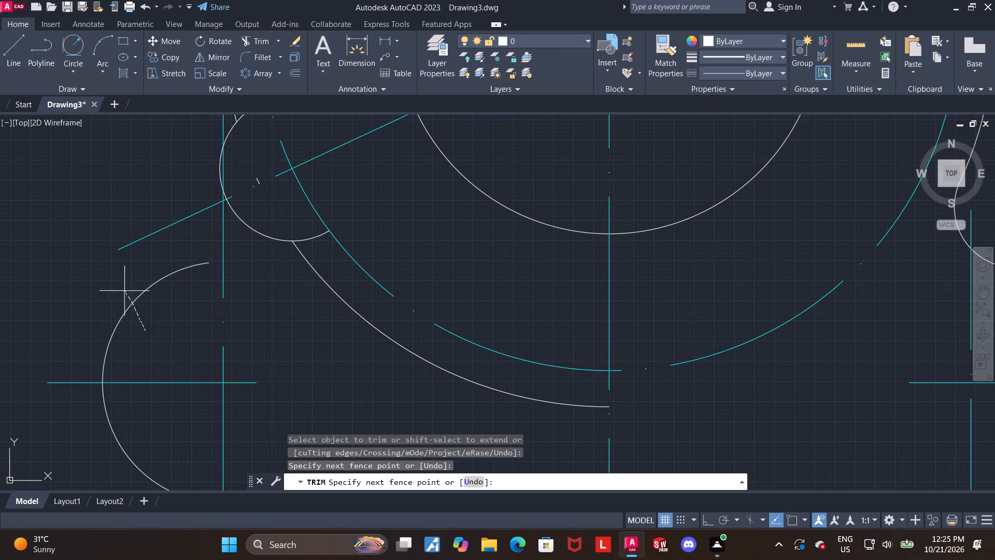
pyautogui.moveTo(124, 291); pyautogui.dragTo(123, 290)
pyautogui.moveTo(146, 429); pyautogui.dragTo(49, 447)
pyautogui.press('Escape')
pyautogui.press('Escape')
# Draw a circle of radius 15 centered on the centerline intersection at the base's left end.
pyautogui.click(72, 63)
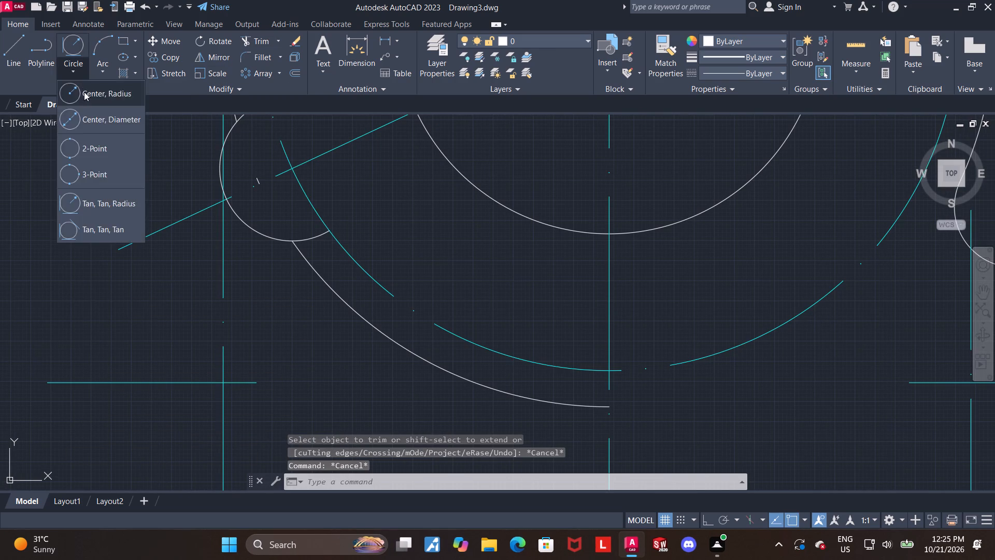
pyautogui.click(84, 96)
pyautogui.scroll(-2, 253, 307)
pyautogui.scroll(2, 257, 358)
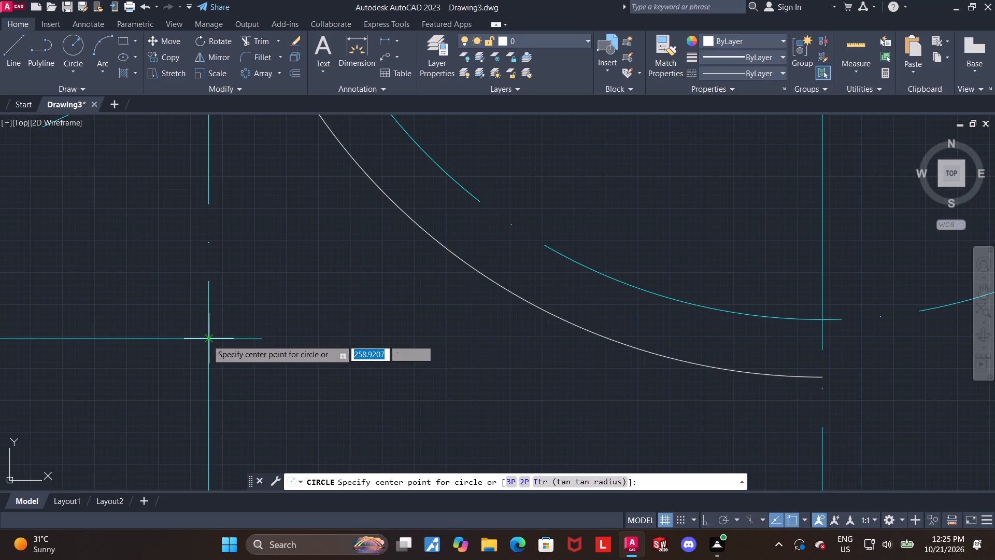
pyautogui.click(206, 338)
pyautogui.scroll(-3, 217, 341)
pyautogui.write('15')
pyautogui.press('Return')
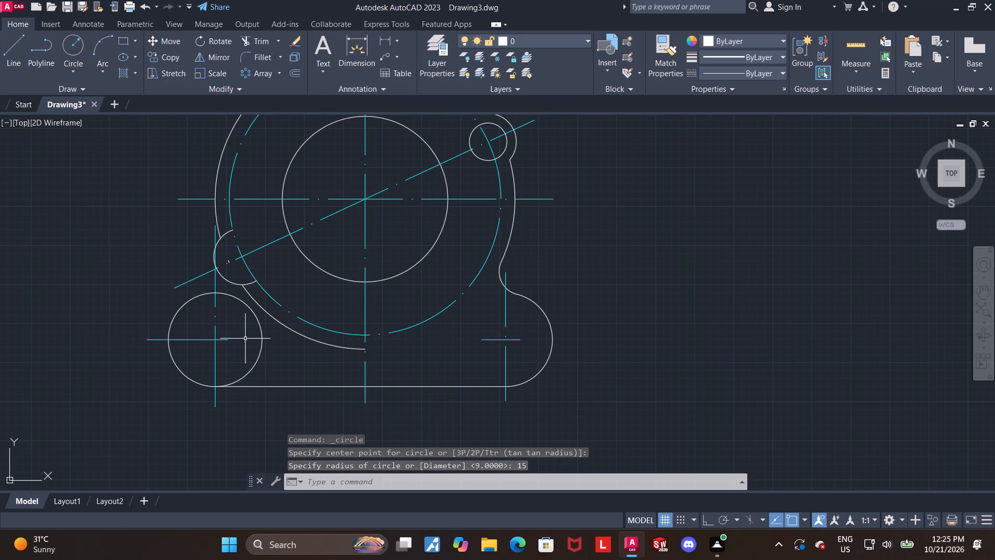
pyautogui.press('Escape')
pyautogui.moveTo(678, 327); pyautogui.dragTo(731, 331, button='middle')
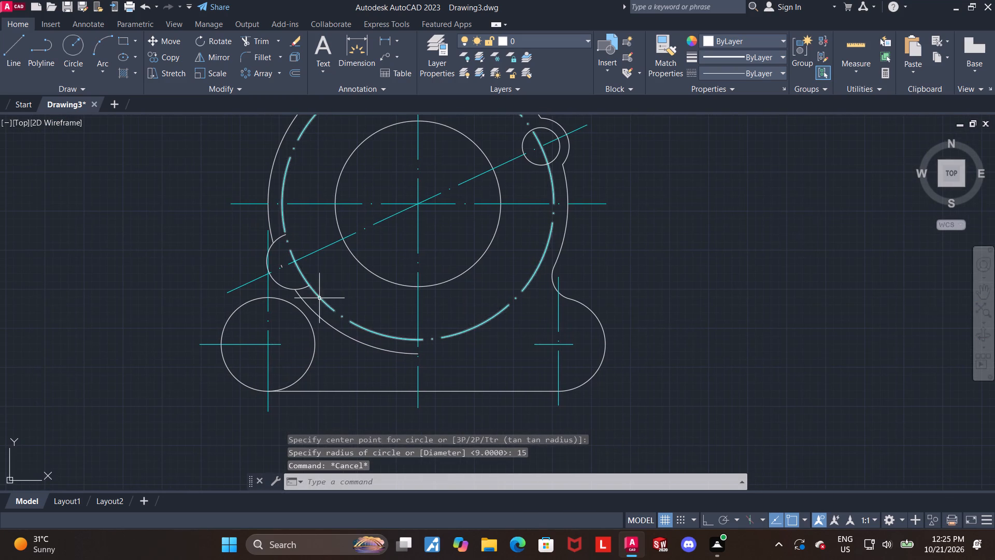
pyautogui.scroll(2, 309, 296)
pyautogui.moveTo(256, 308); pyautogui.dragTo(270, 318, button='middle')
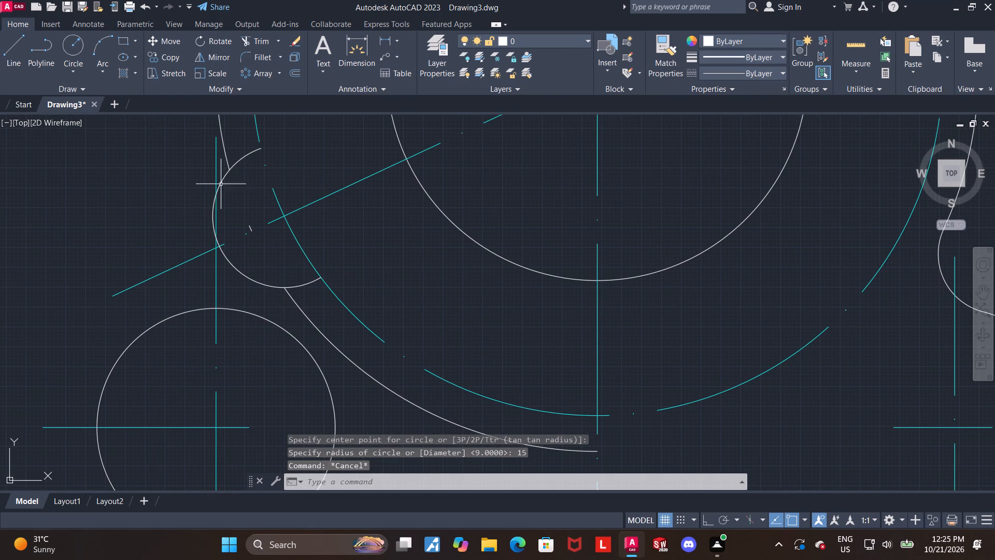
# Trim the stray fragment inside the lower lobe and both ends of its radius 9 arc back to the large outer circle.
pyautogui.click(262, 39)
pyautogui.scroll(1, 255, 229)
pyautogui.click(244, 228)
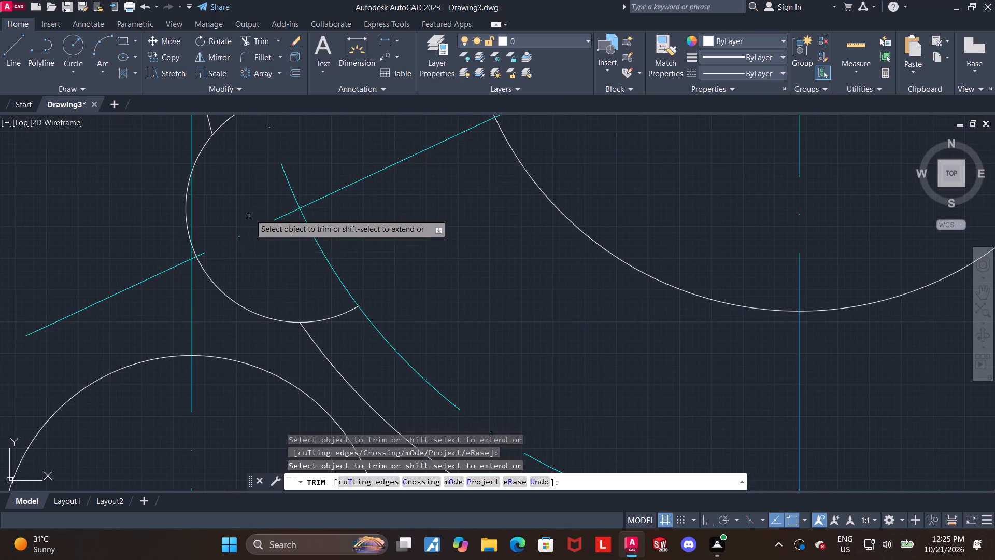
pyautogui.scroll(-3, 250, 213)
pyautogui.click(250, 185)
pyautogui.click(273, 239)
pyautogui.press('Escape')
pyautogui.scroll(-1, 277, 248)
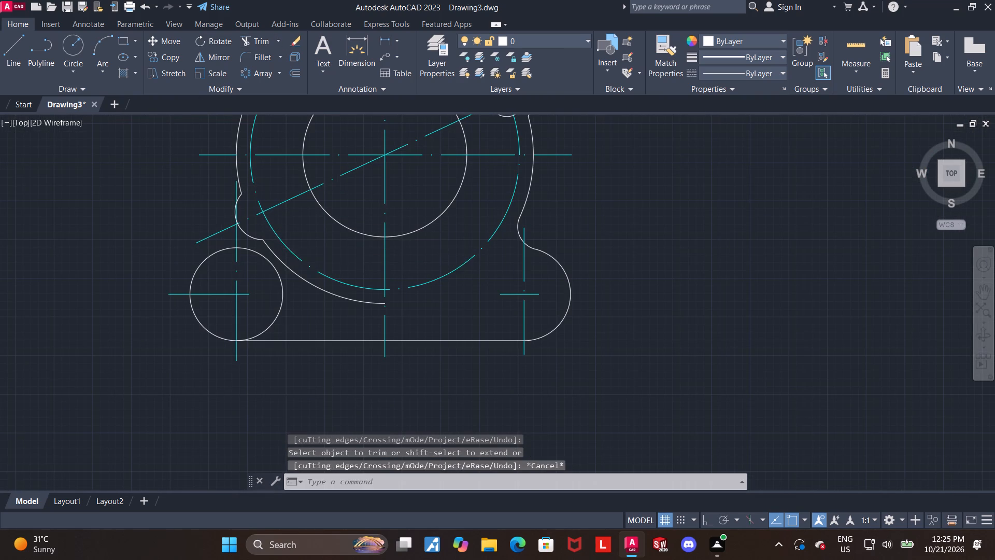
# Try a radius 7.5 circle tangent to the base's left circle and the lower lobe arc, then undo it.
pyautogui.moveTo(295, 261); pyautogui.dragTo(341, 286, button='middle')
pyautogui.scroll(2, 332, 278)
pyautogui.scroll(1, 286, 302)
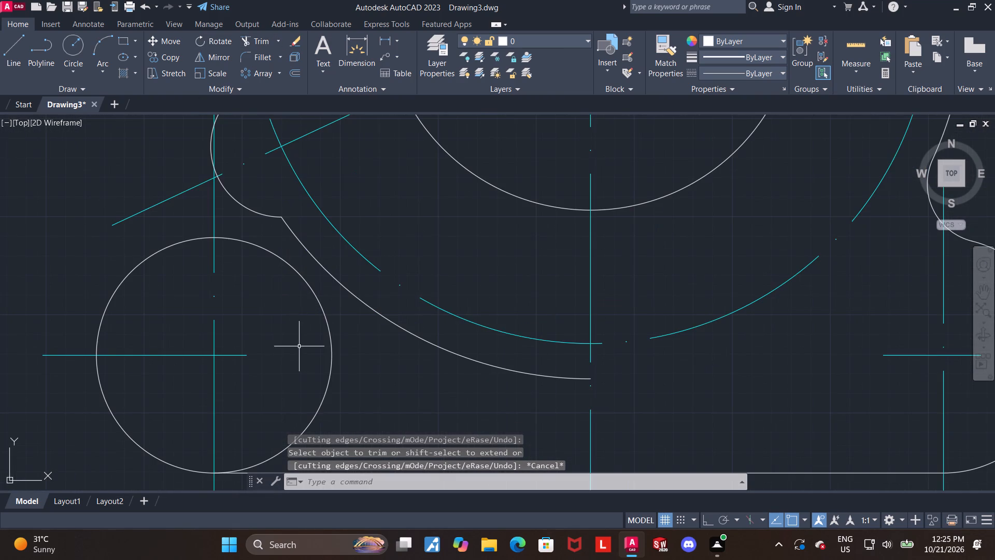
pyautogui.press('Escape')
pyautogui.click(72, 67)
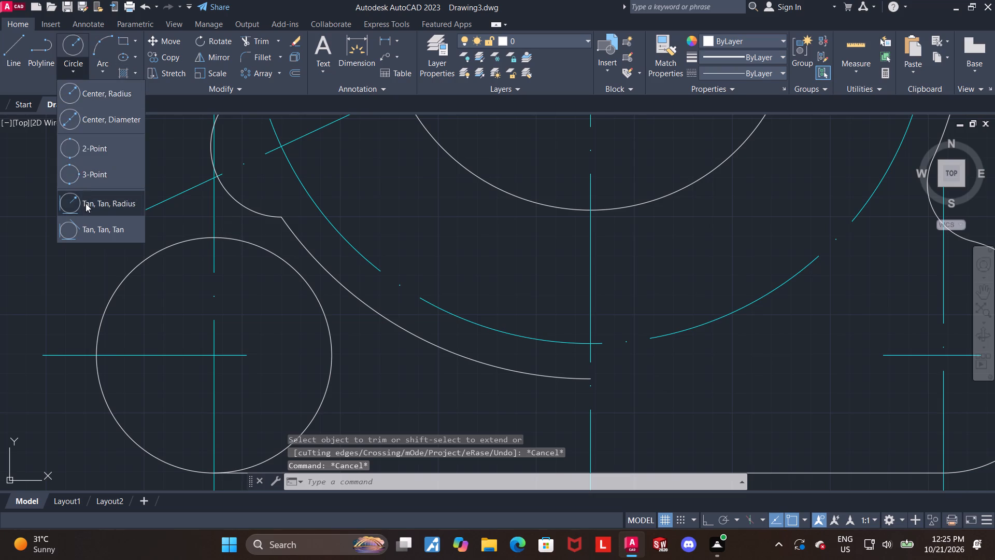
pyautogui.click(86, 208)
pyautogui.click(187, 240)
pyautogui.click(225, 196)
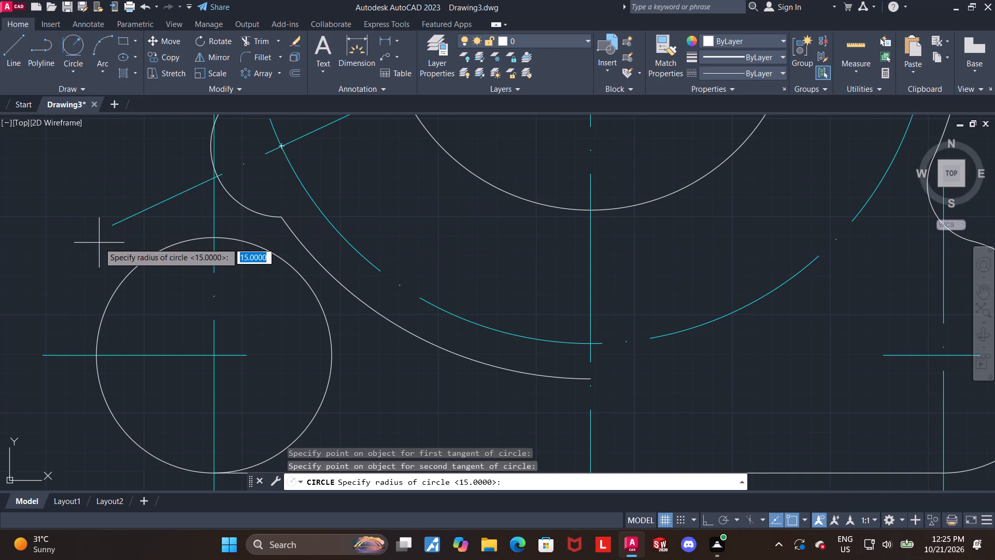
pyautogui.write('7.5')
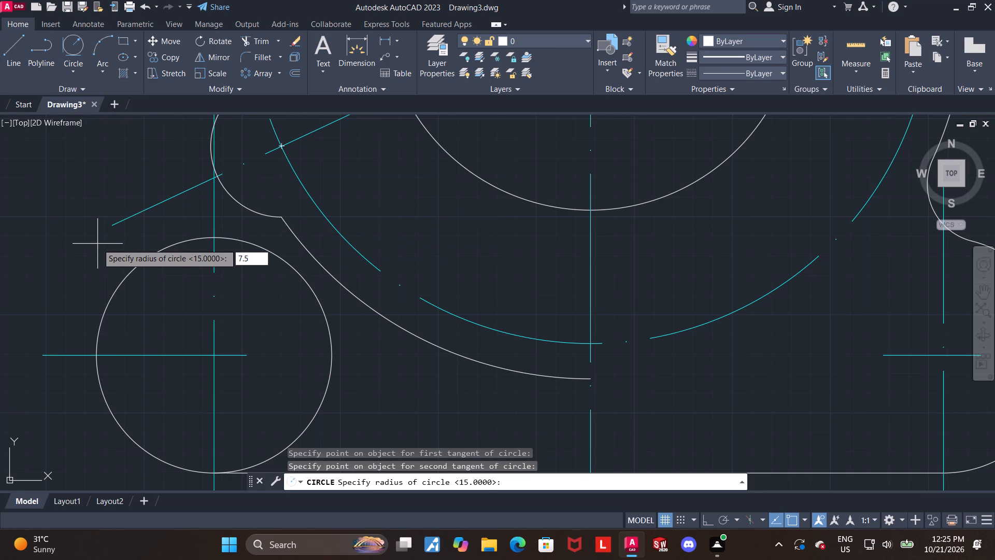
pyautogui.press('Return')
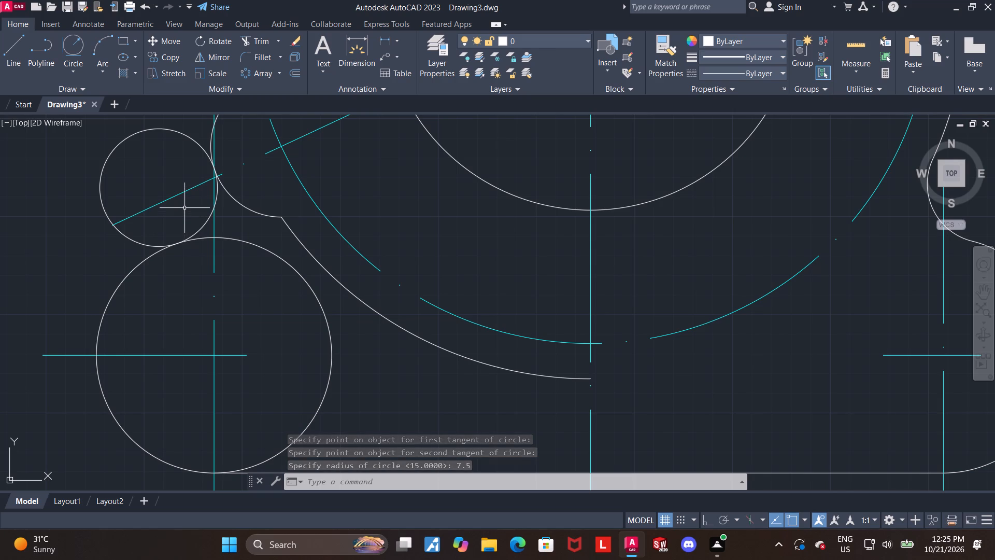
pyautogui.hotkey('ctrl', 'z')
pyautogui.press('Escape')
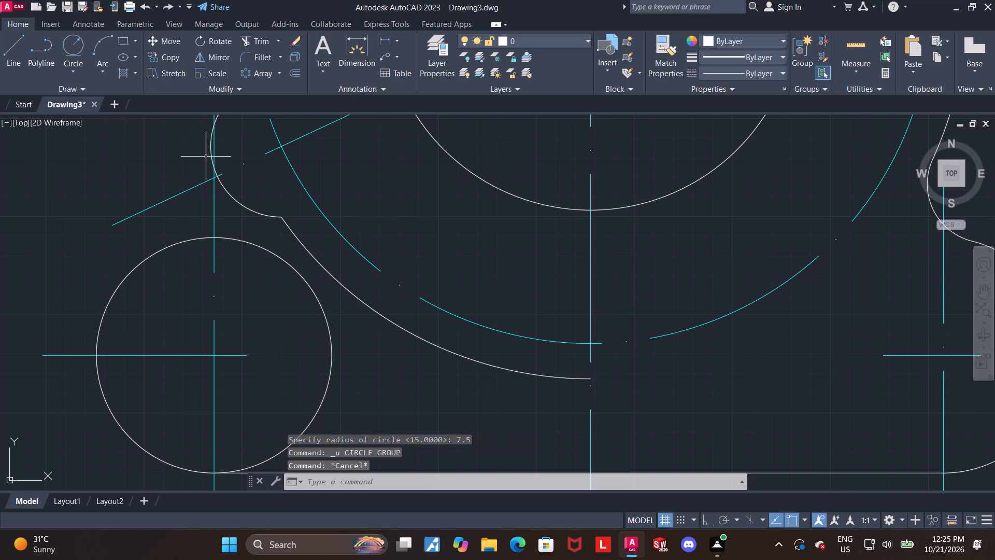
# Fillet the lower lobe arc to the circle at the base's left end with radius 7.5.
pyautogui.scroll(-1, 275, 252)
pyautogui.click(251, 49)
pyautogui.click(252, 54)
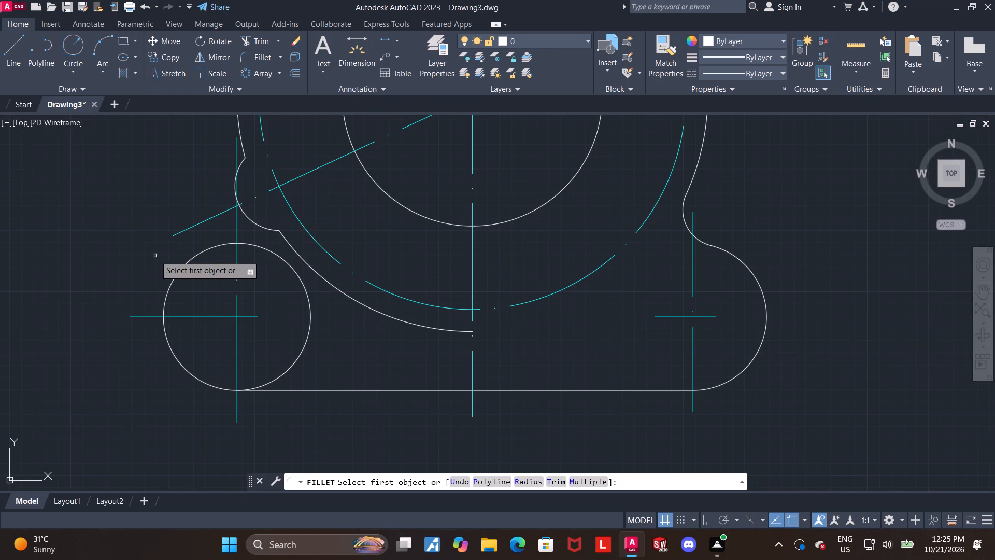
pyautogui.press('r')
pyautogui.press('Return')
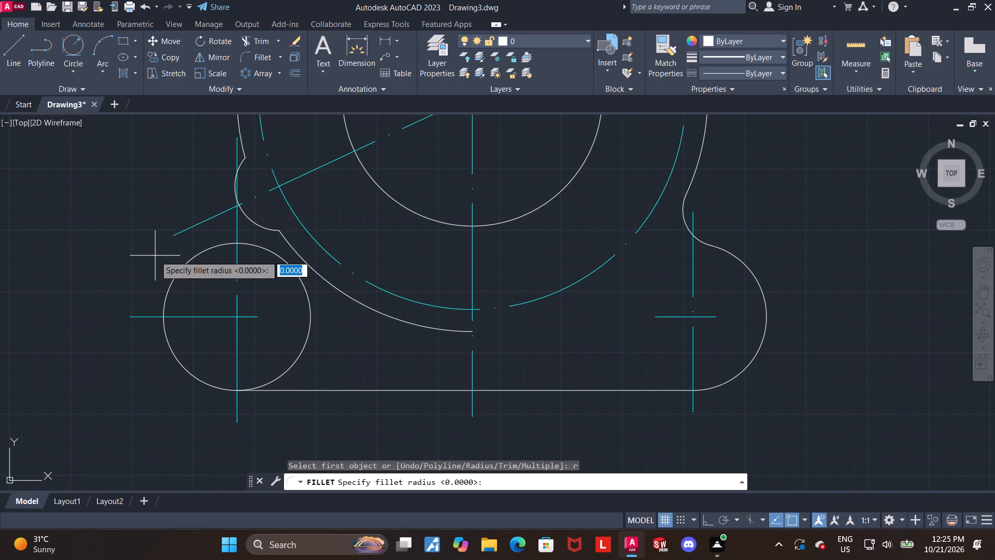
pyautogui.write('7.5')
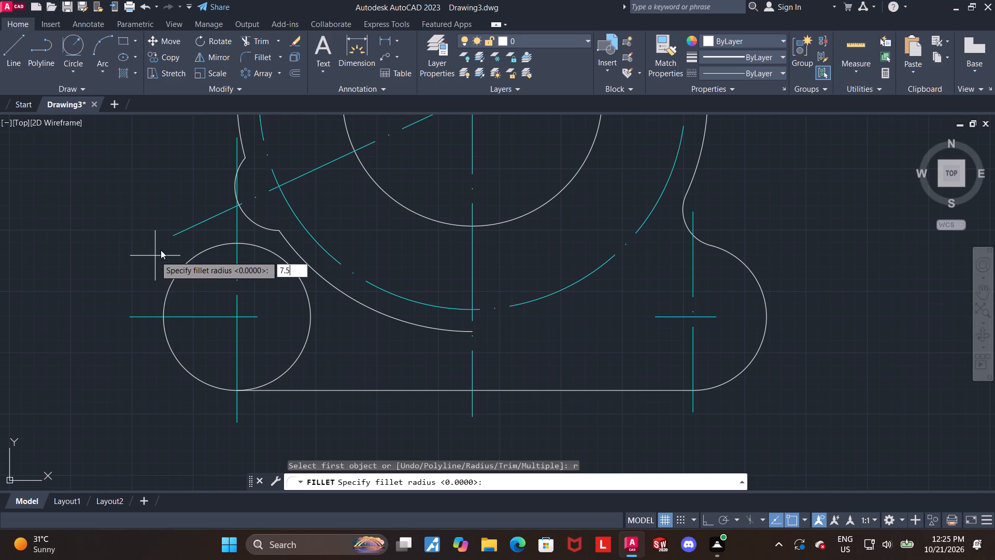
pyautogui.press('Return')
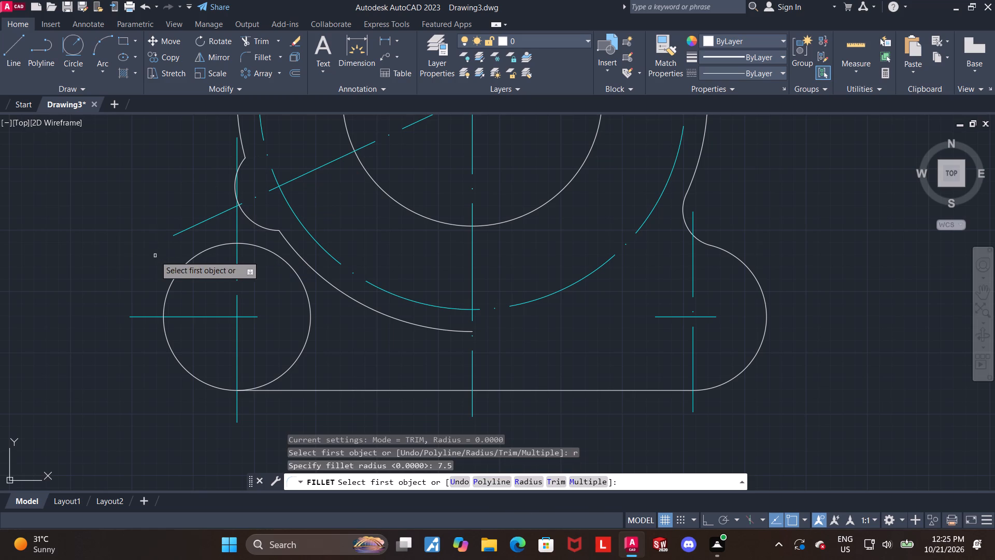
pyautogui.click(253, 223)
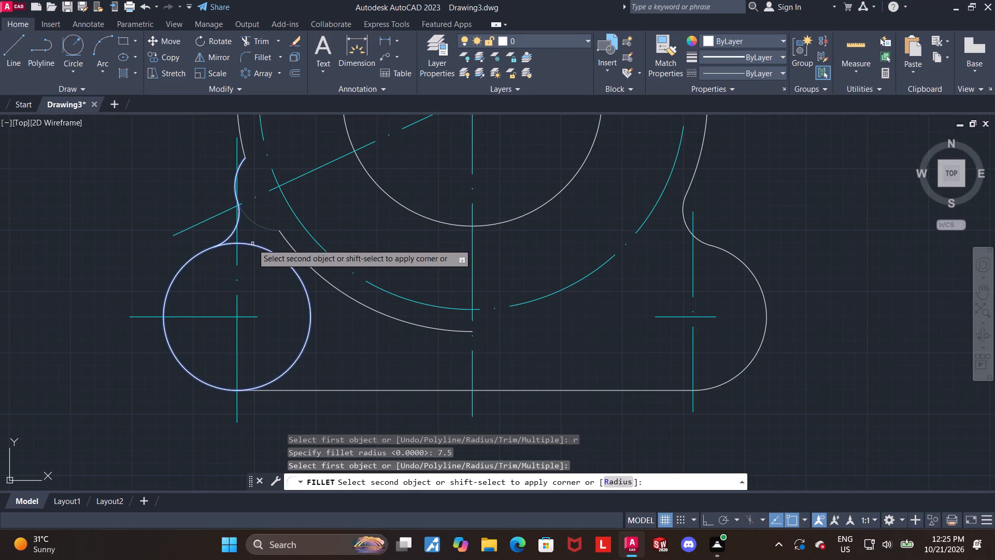
pyautogui.click(252, 244)
# Trim the inner half of the base's left circle back to its vertical centerline and remove the leftover large outer arc.
pyautogui.scroll(1, 267, 261)
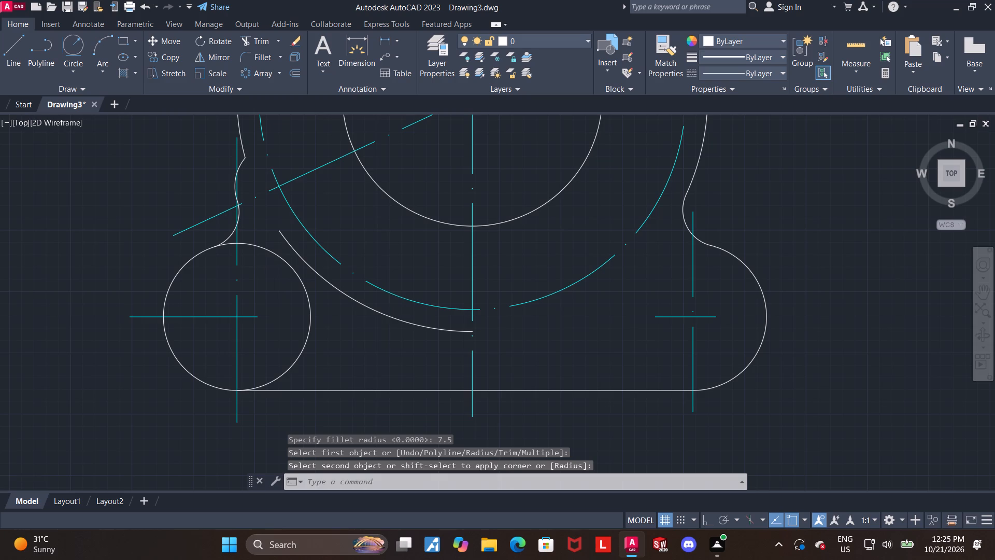
pyautogui.click(258, 39)
pyautogui.moveTo(279, 296); pyautogui.dragTo(352, 333)
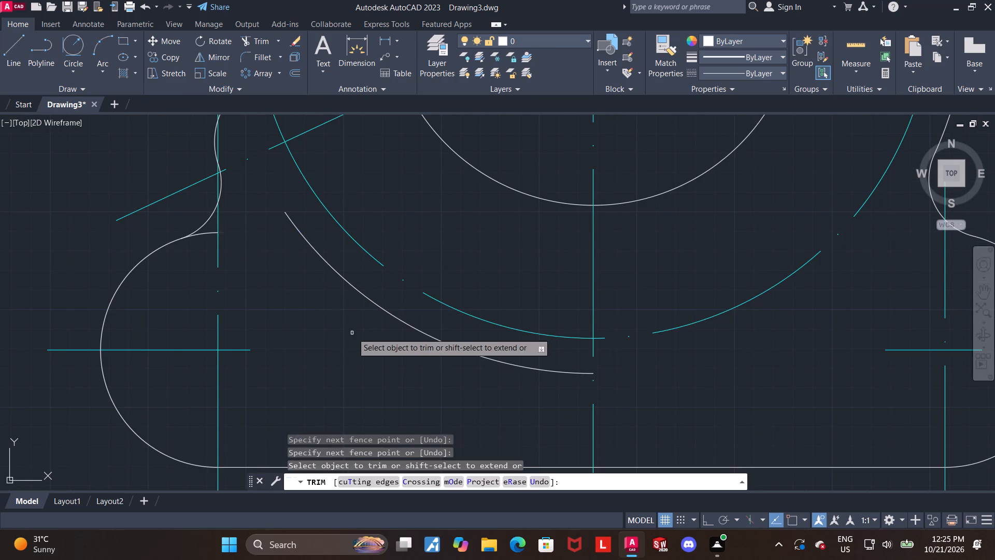
pyautogui.scroll(-2, 340, 329)
pyautogui.scroll(1, 334, 329)
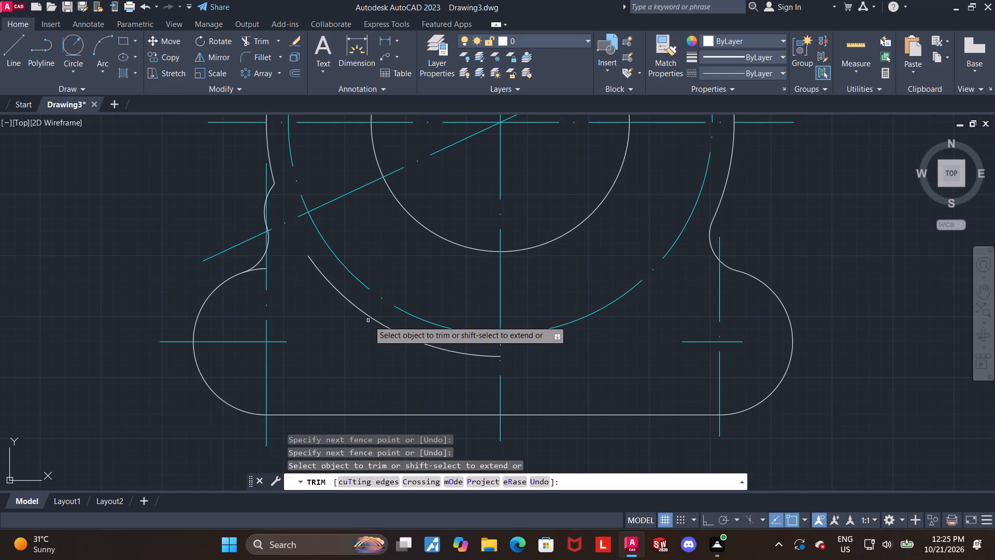
pyautogui.click(369, 317)
pyautogui.moveTo(332, 321); pyautogui.dragTo(343, 362, button='middle')
pyautogui.moveTo(324, 306); pyautogui.dragTo(324, 321, button='middle')
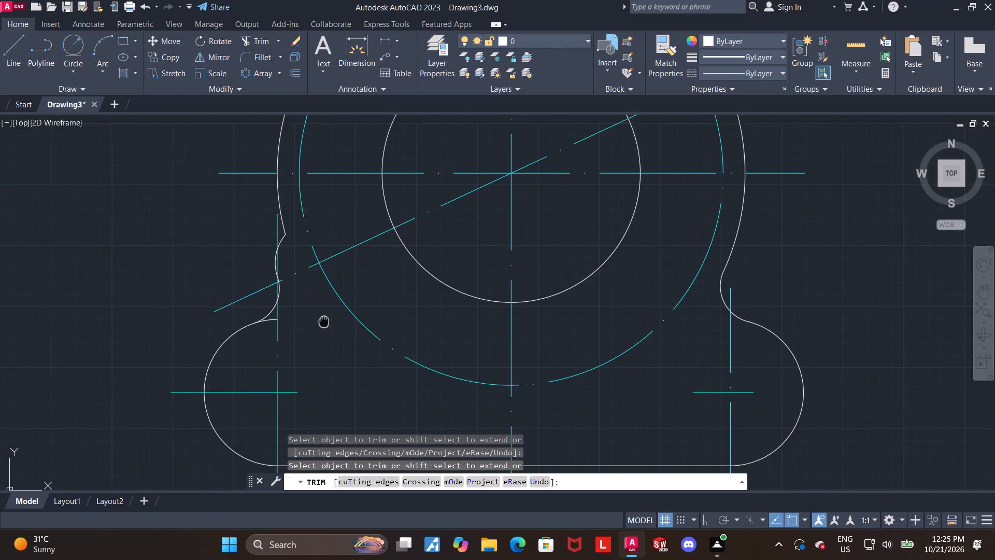
pyautogui.moveTo(324, 321); pyautogui.dragTo(327, 369, button='middle')
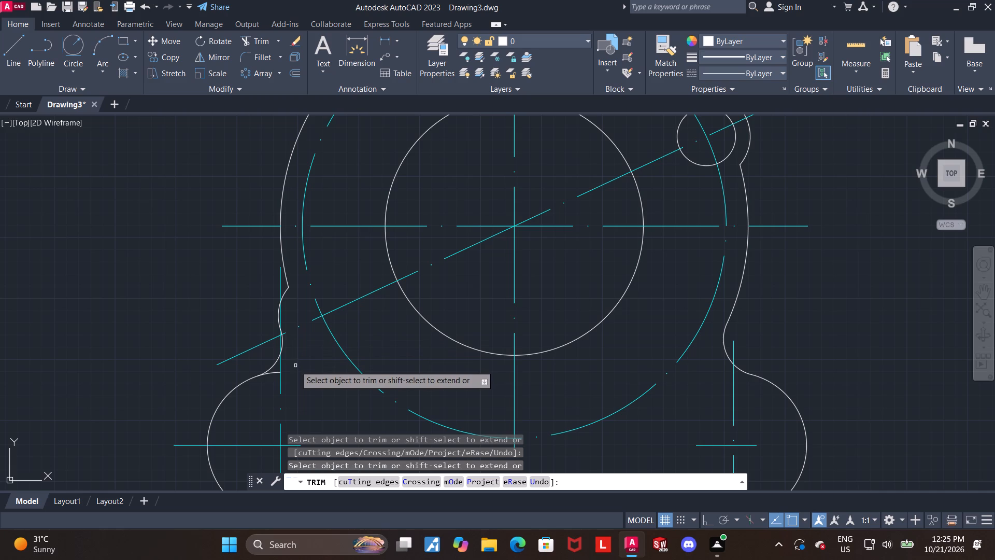
pyautogui.press('Escape')
pyautogui.press('Escape')
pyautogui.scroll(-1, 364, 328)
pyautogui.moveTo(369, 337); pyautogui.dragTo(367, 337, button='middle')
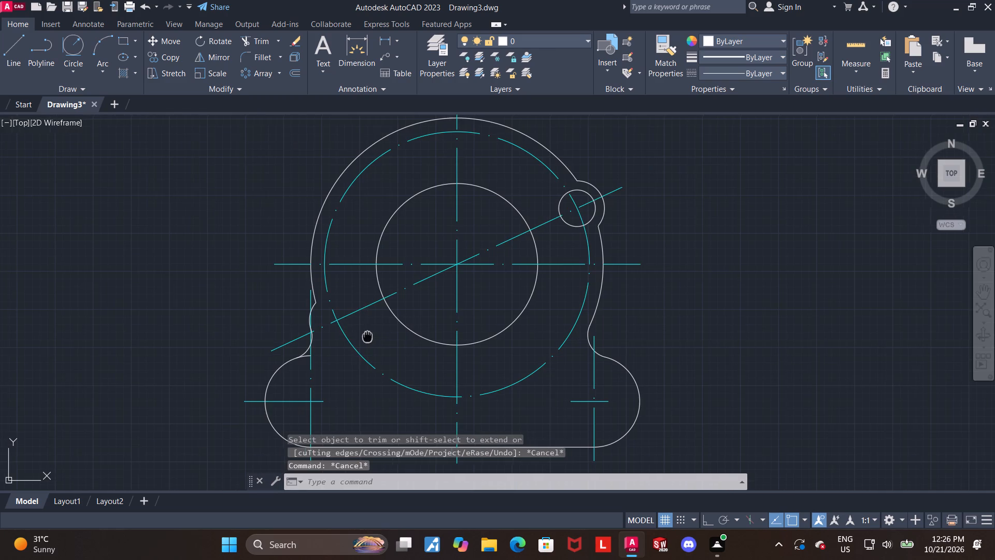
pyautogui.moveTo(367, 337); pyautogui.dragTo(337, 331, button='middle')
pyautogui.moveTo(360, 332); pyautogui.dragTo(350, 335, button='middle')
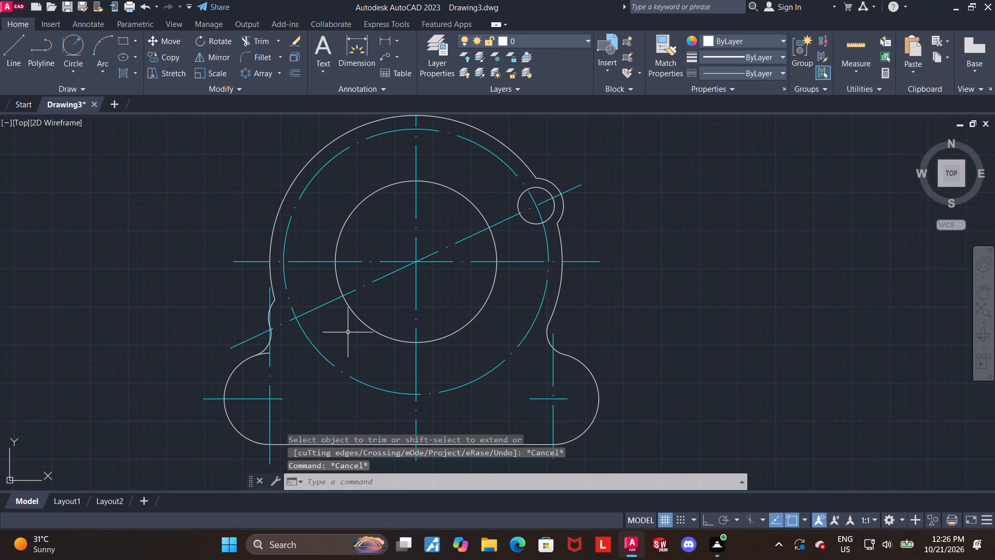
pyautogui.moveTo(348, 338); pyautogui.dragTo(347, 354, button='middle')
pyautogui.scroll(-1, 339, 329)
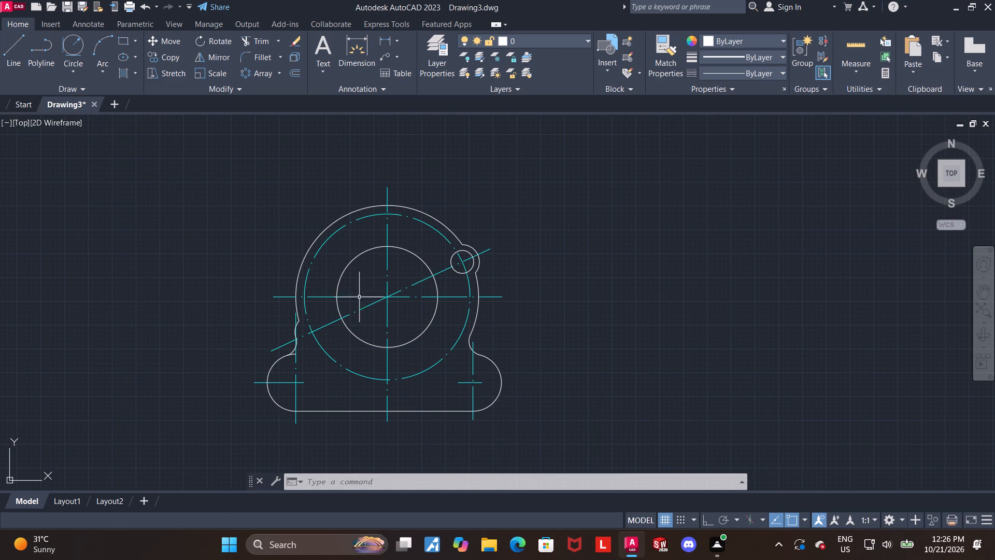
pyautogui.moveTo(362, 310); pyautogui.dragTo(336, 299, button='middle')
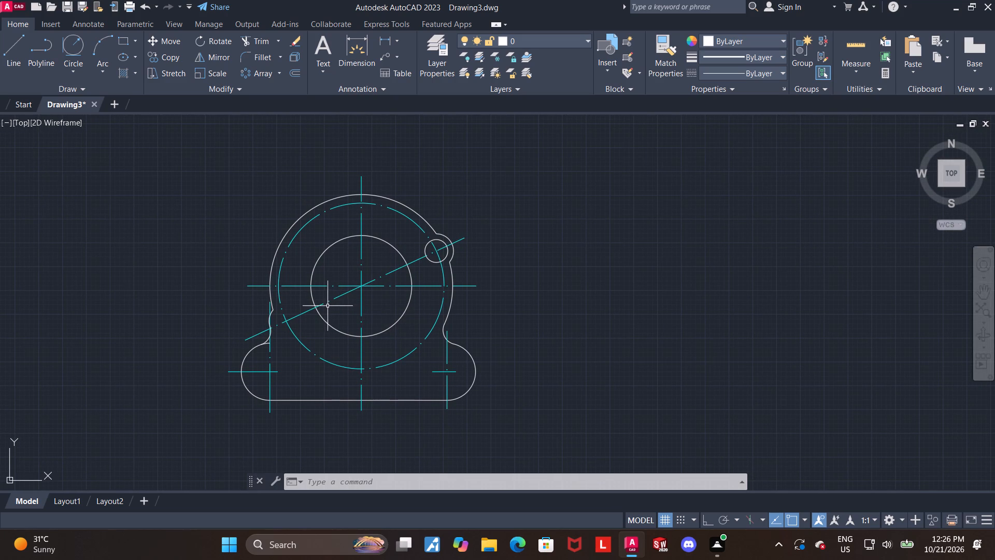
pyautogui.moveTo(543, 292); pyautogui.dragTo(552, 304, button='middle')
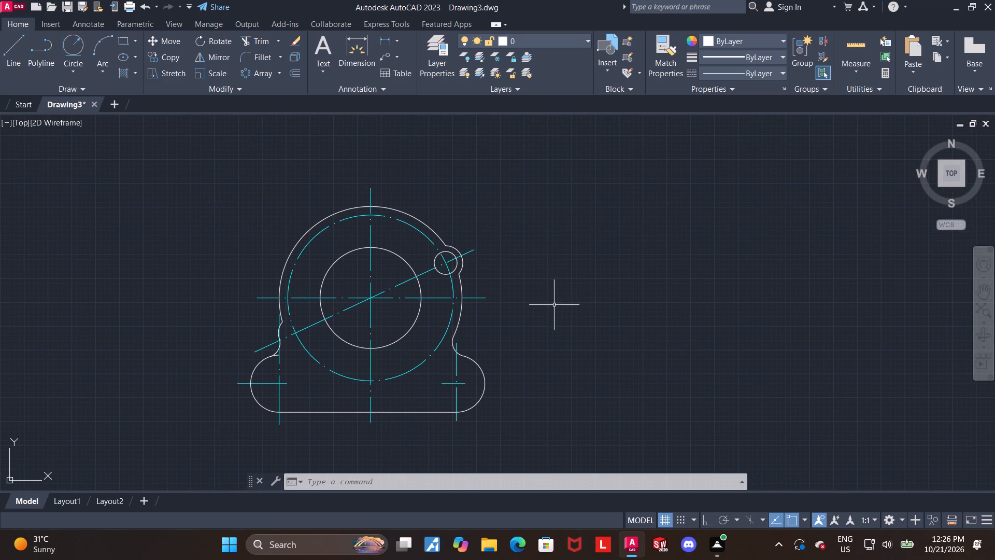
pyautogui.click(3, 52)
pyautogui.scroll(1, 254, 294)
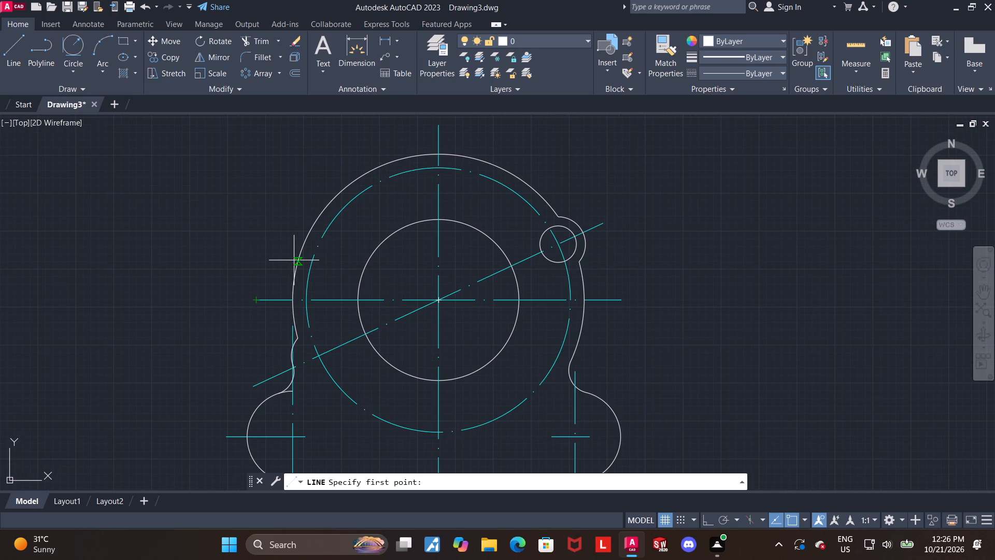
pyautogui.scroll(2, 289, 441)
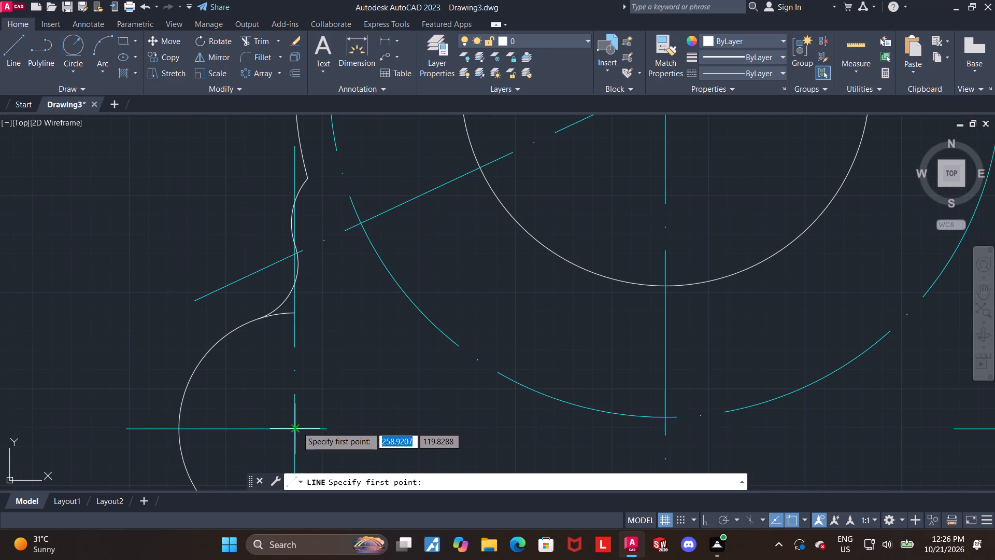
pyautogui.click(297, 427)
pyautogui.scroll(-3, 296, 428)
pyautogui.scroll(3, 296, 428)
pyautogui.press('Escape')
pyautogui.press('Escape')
# Trim the leftover arc piece between the radius 7.5 fillet and the vertical centerline at the base's left end.
pyautogui.click(253, 42)
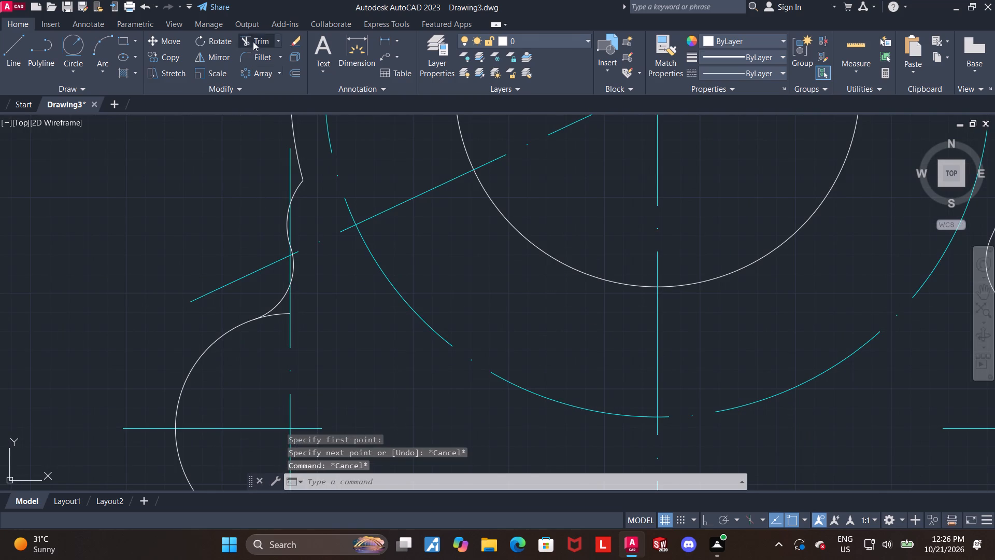
pyautogui.click(280, 312)
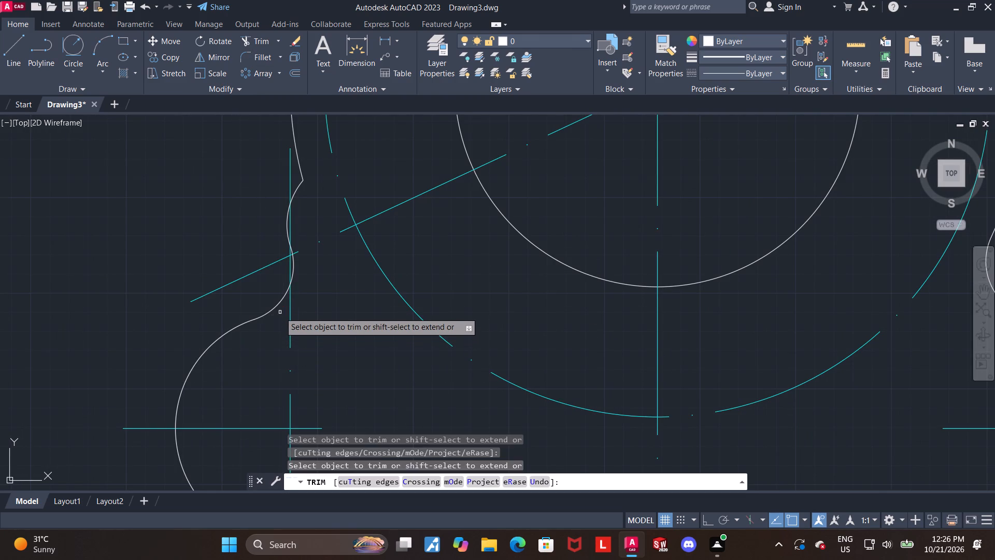
pyautogui.press('Escape')
# With Ortho on, draw a line straight up from the base's left centerline intersection in two segments, 45 and 49.5 long.
pyautogui.scroll(-2, 316, 336)
pyautogui.click(10, 61)
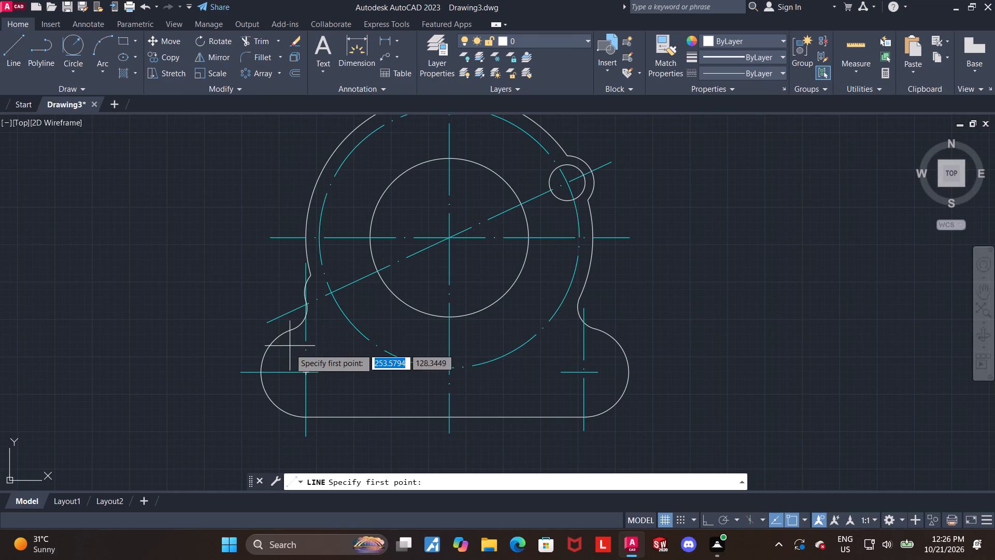
pyautogui.scroll(2, 290, 354)
pyautogui.scroll(2, 321, 386)
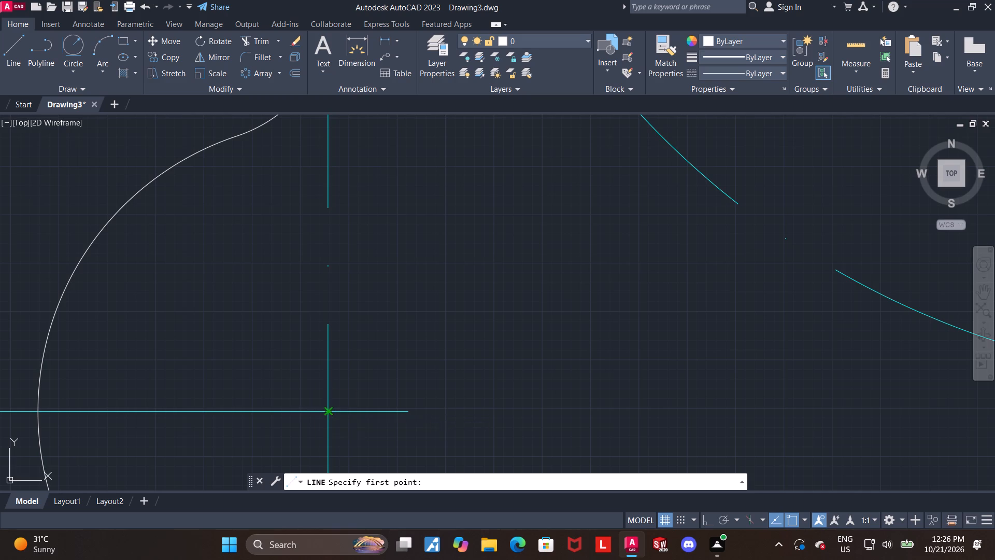
pyautogui.click(326, 410)
pyautogui.scroll(-5, 326, 411)
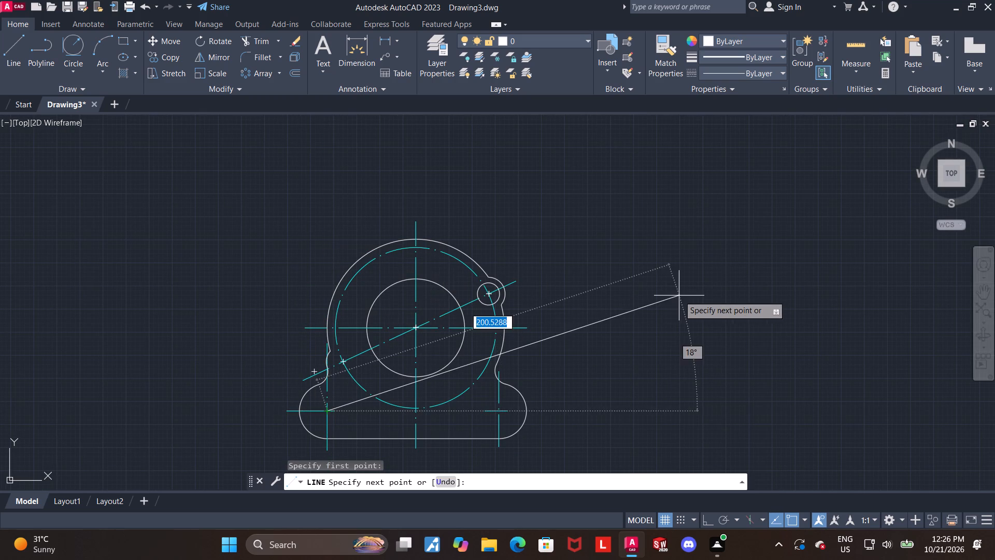
pyautogui.press('F8')
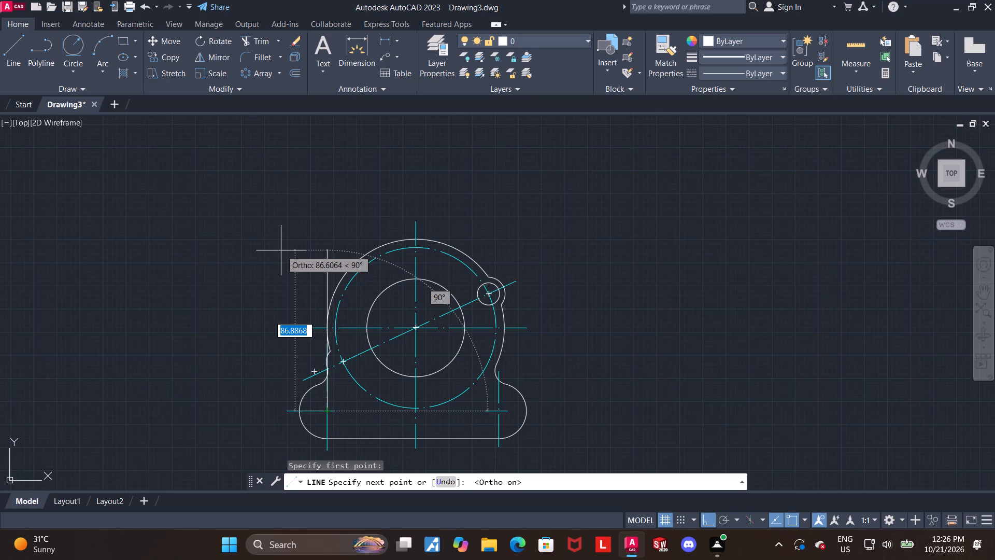
pyautogui.write('45')
pyautogui.press('Return')
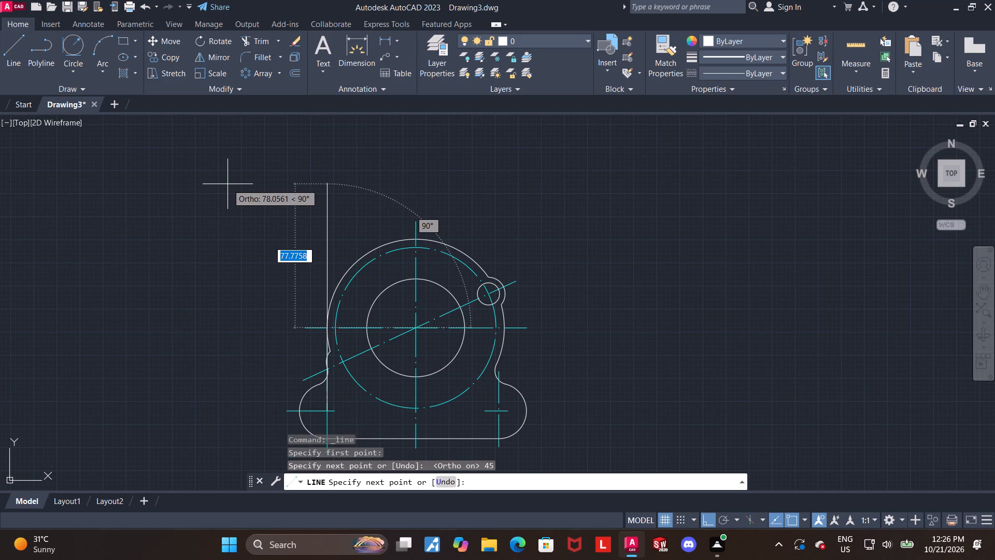
pyautogui.write('49.5')
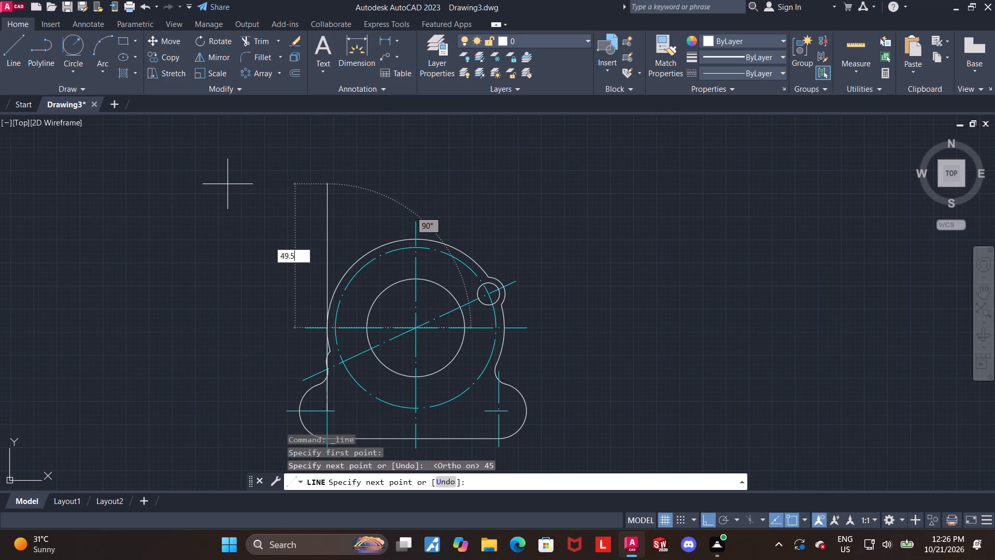
pyautogui.press('Return')
pyautogui.press('Escape')
pyautogui.press('Escape')
# Draw a circle of radius 15 centred on the upper end of the vertical construction line above the base's left end.
pyautogui.click(79, 71)
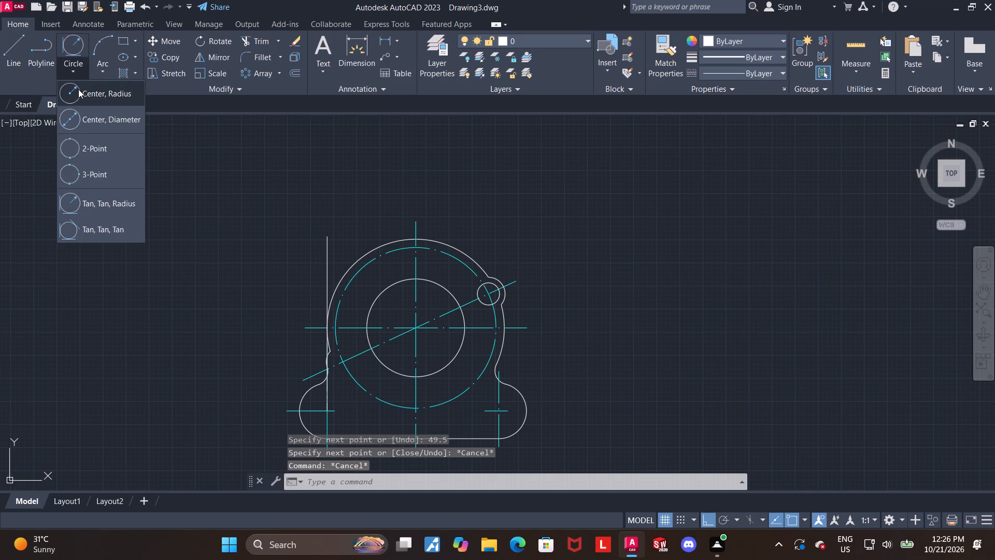
pyautogui.click(79, 92)
pyautogui.scroll(1, 359, 209)
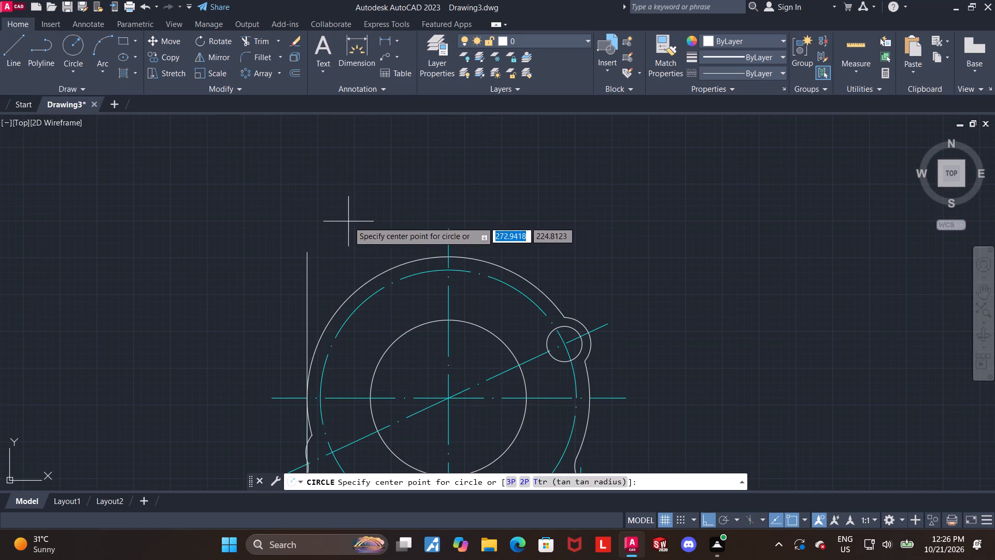
pyautogui.click(306, 256)
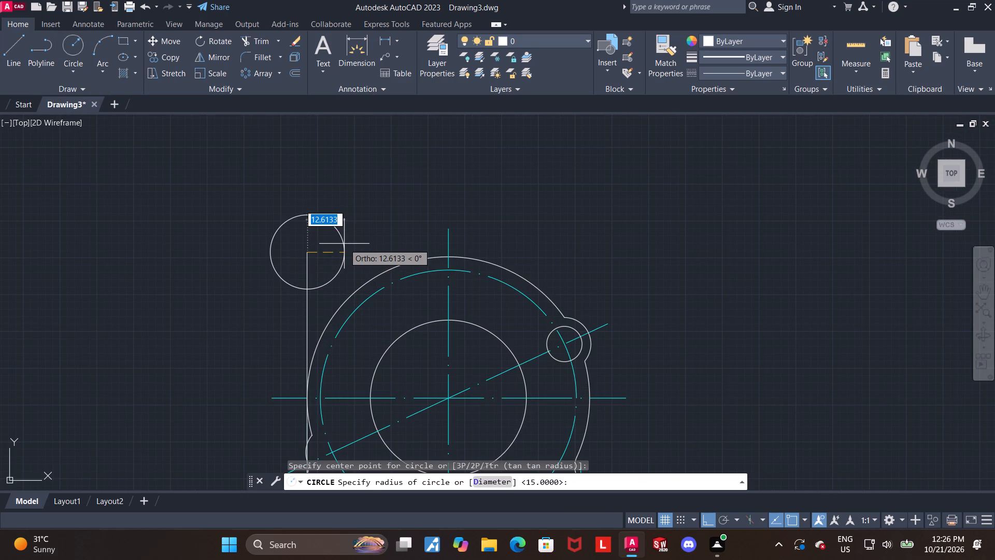
pyautogui.write('15')
pyautogui.press('Return')
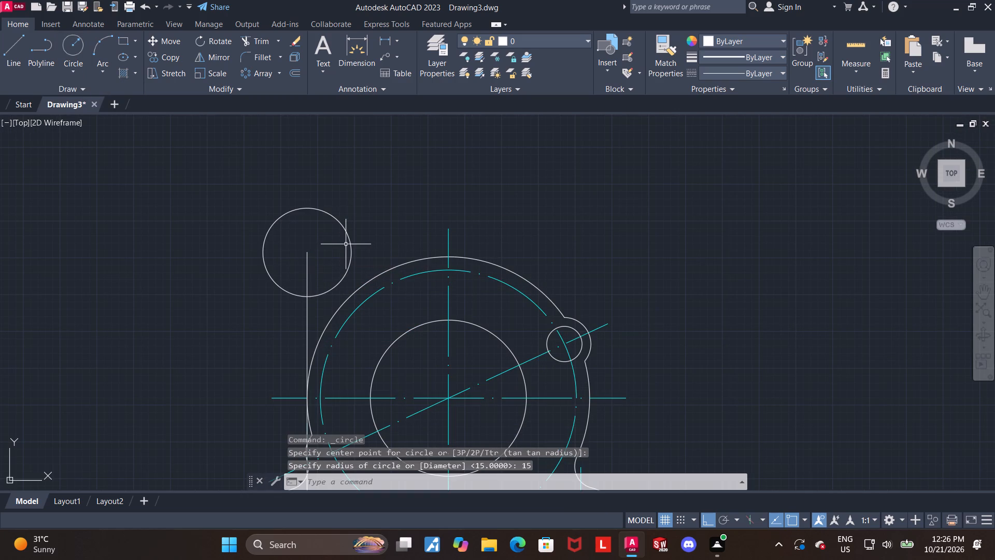
pyautogui.press('Escape')
# Delete both segments of the vertical construction line between the base's left centerline intersection and the new upper circle's center.
pyautogui.scroll(-2, 311, 273)
pyautogui.scroll(2, 325, 362)
pyautogui.click(282, 362)
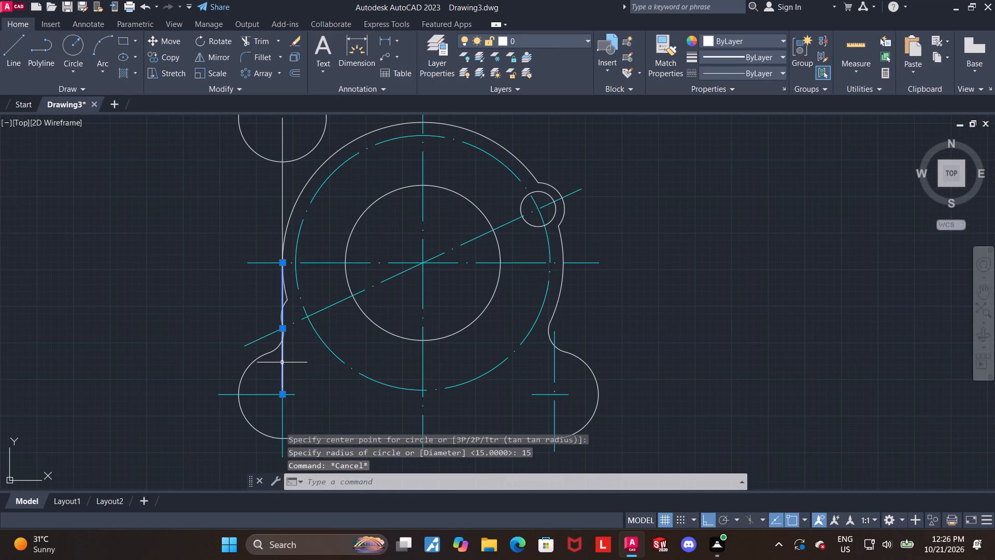
pyautogui.press('Delete')
pyautogui.moveTo(646, 317); pyautogui.dragTo(647, 389, button='middle')
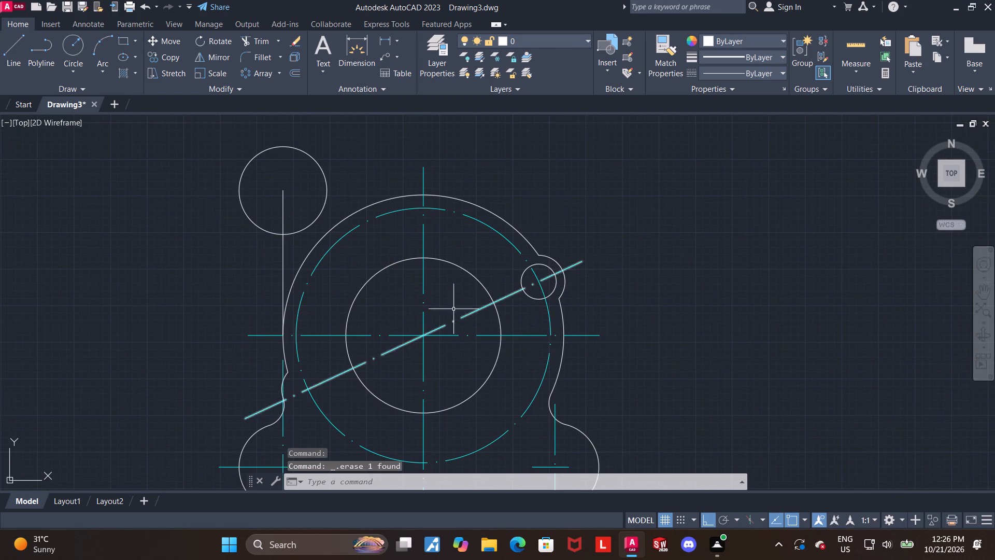
pyautogui.scroll(1, 300, 222)
pyautogui.click(269, 262)
pyautogui.press('Delete')
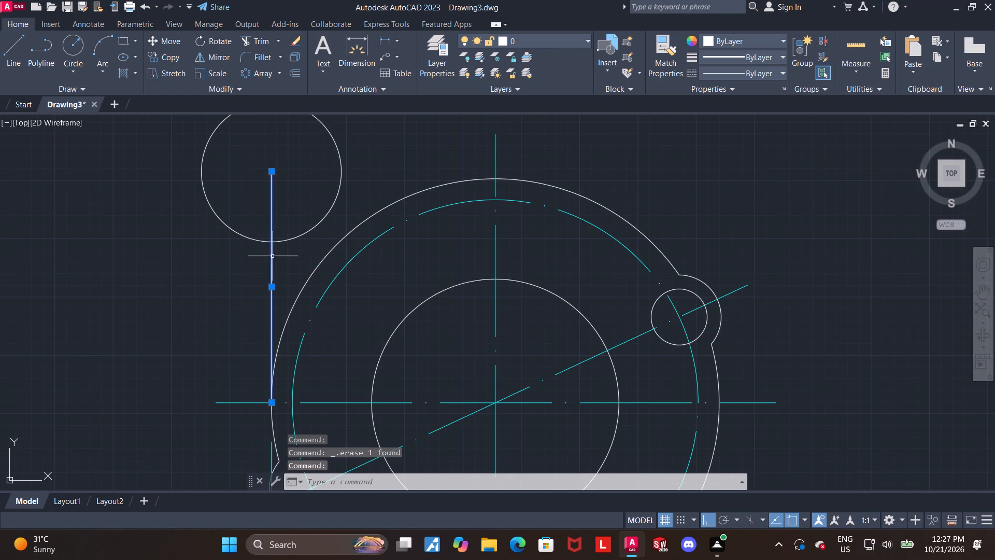
# Draw a vertical line about 52 long through the center of the radius 15 upper circle, extending past it above and below.
pyautogui.click(6, 54)
pyautogui.scroll(-2, 119, 213)
pyautogui.moveTo(141, 245); pyautogui.dragTo(141, 248, button='middle')
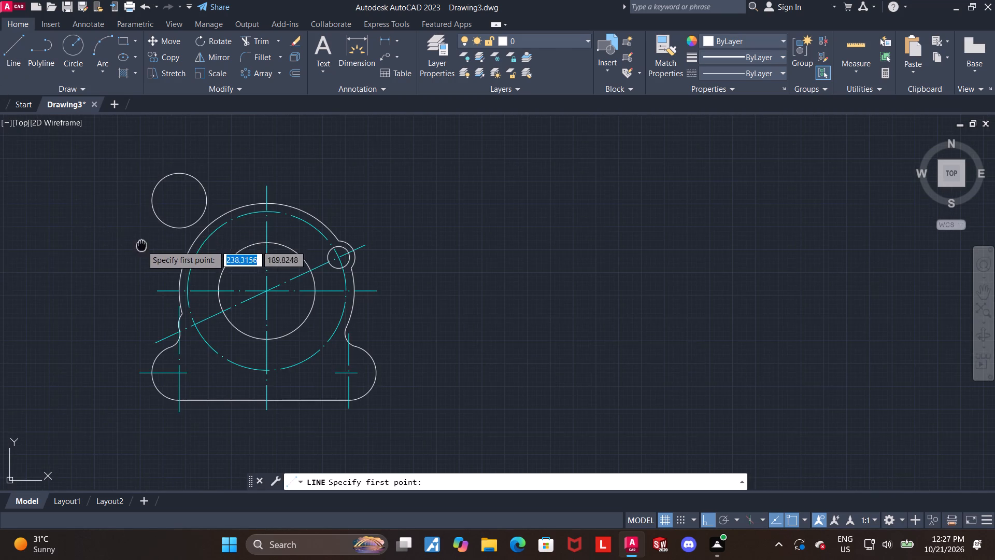
pyautogui.moveTo(141, 248); pyautogui.dragTo(141, 250, button='middle')
pyautogui.scroll(1, 145, 226)
pyautogui.scroll(-2, 201, 157)
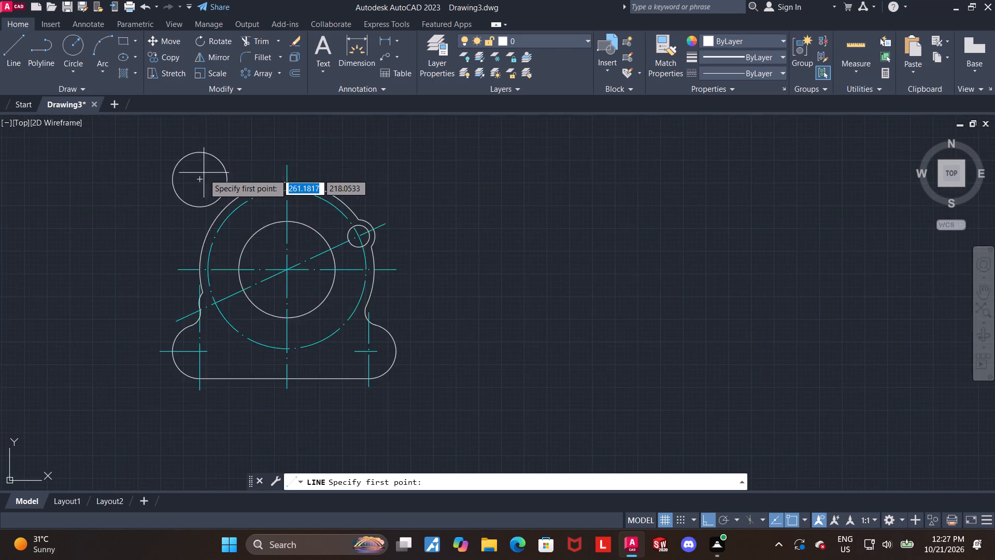
pyautogui.scroll(2, 193, 150)
pyautogui.click(208, 154)
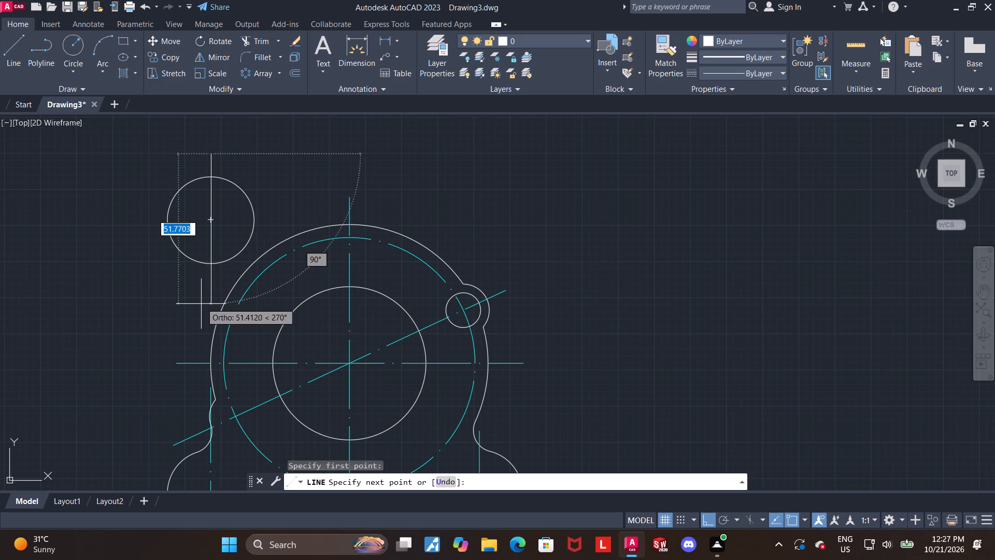
pyautogui.click(201, 305)
pyautogui.press('Escape')
pyautogui.press('Escape')
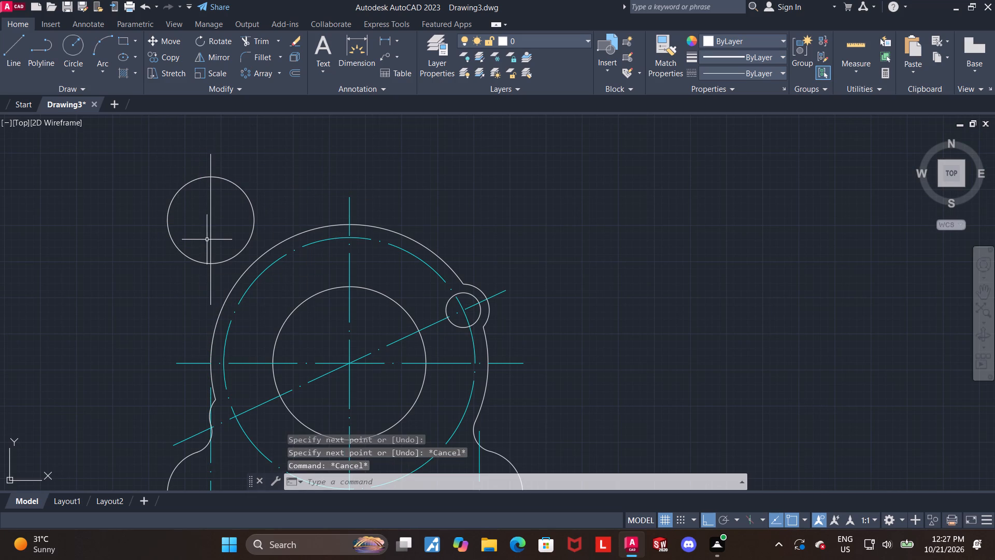
# Give the vertical line through the upper circle the ACAD_ISO04W100 linetype and cyan color.
pyautogui.click(209, 240)
pyautogui.click(706, 75)
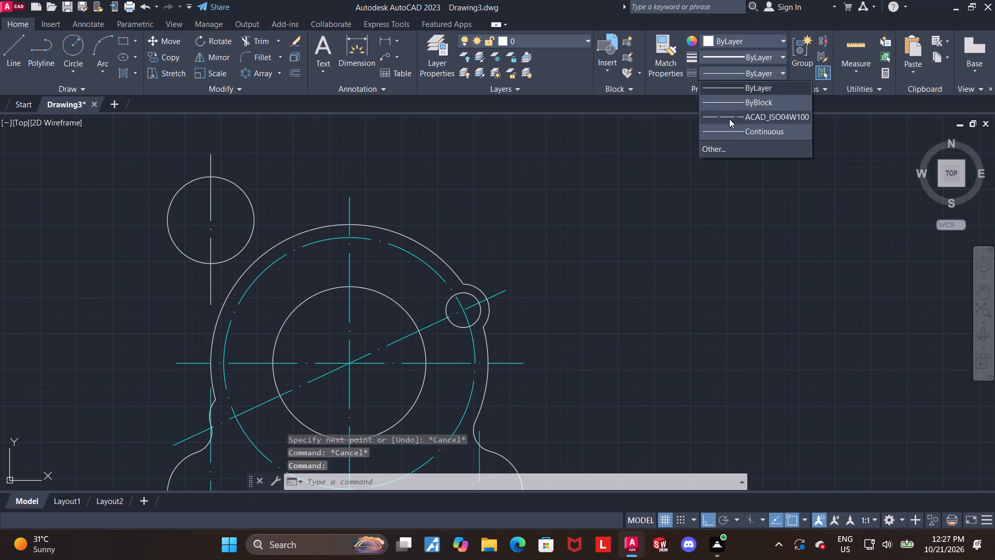
pyautogui.click(729, 119)
pyautogui.click(732, 36)
pyautogui.click(744, 168)
pyautogui.press('Escape')
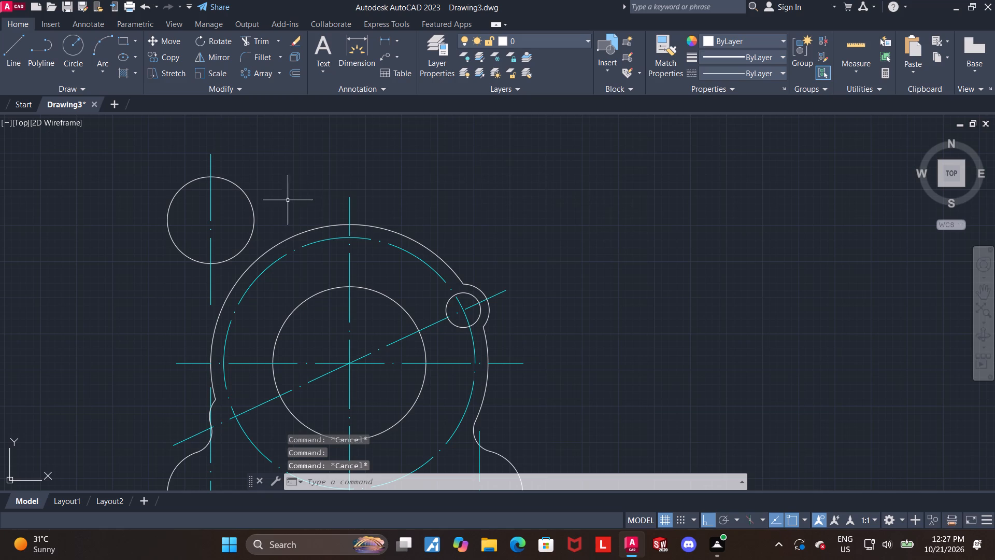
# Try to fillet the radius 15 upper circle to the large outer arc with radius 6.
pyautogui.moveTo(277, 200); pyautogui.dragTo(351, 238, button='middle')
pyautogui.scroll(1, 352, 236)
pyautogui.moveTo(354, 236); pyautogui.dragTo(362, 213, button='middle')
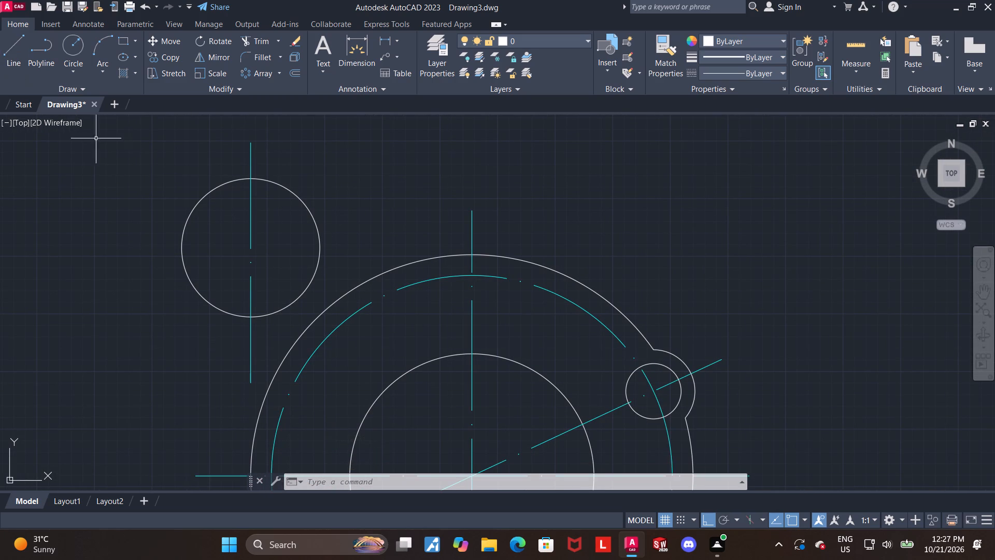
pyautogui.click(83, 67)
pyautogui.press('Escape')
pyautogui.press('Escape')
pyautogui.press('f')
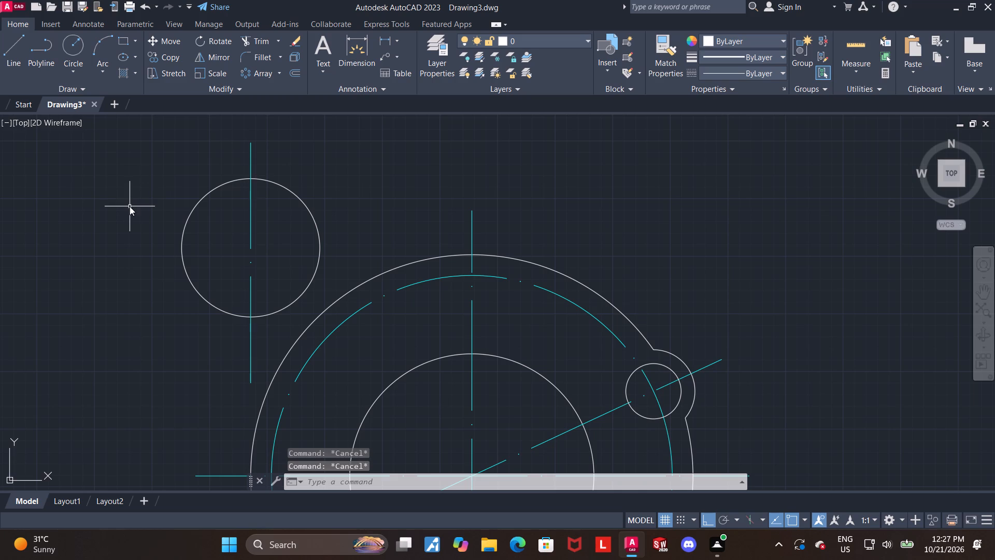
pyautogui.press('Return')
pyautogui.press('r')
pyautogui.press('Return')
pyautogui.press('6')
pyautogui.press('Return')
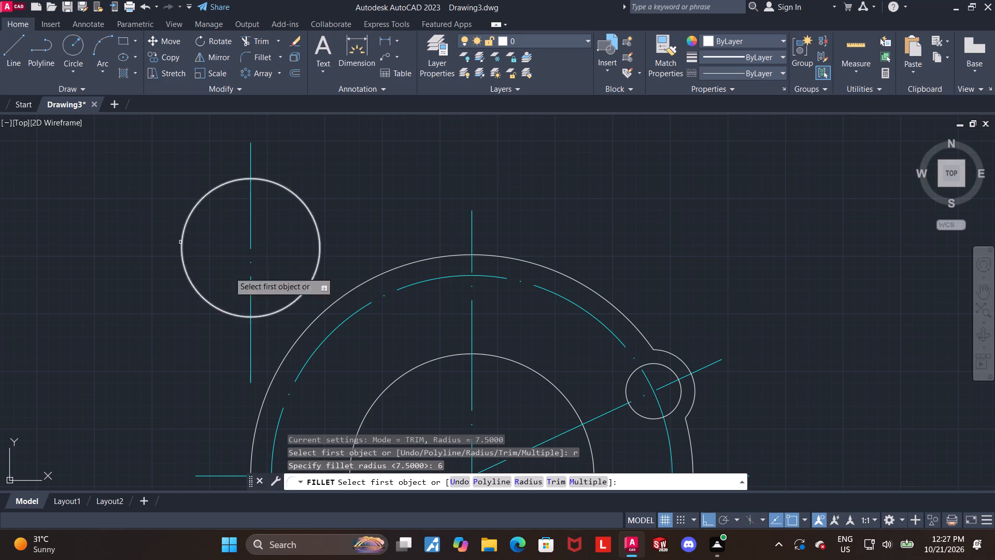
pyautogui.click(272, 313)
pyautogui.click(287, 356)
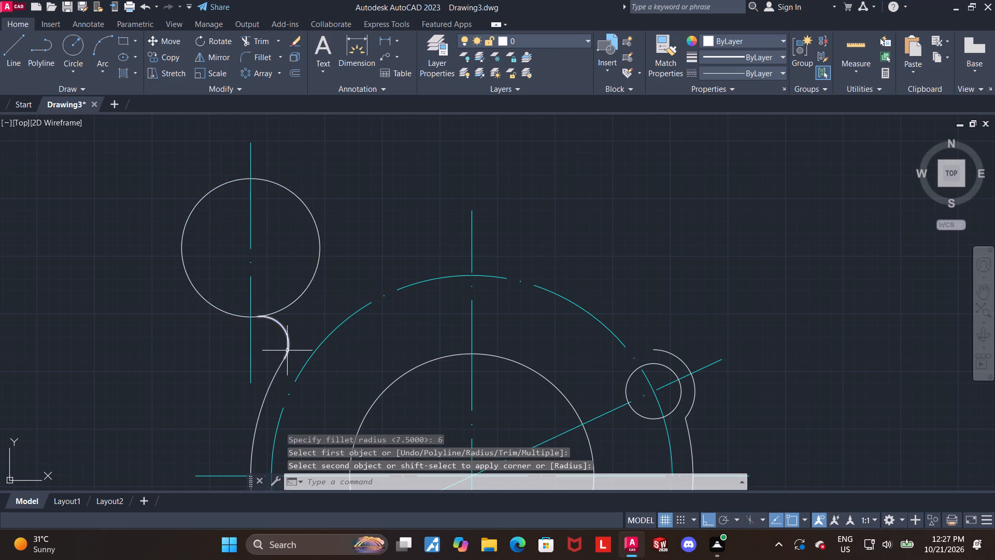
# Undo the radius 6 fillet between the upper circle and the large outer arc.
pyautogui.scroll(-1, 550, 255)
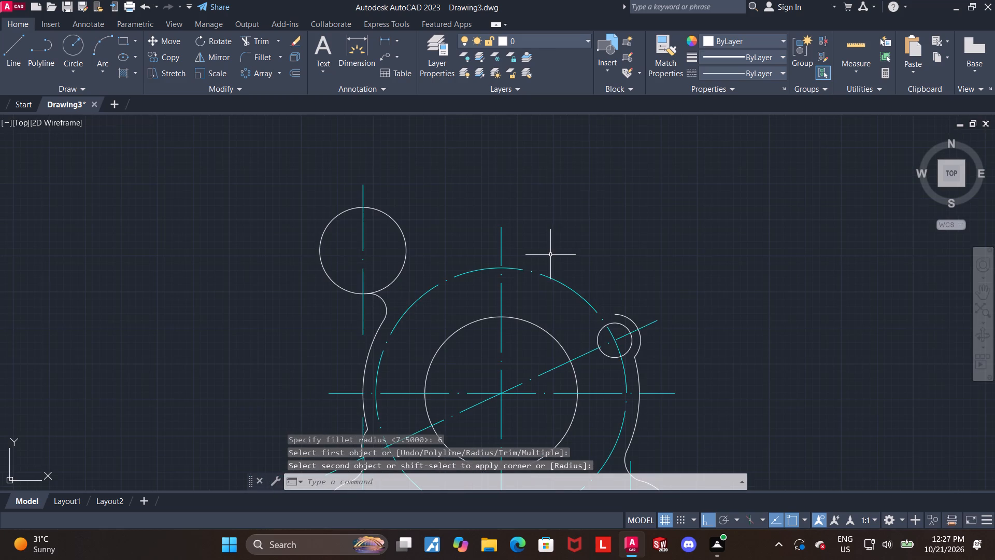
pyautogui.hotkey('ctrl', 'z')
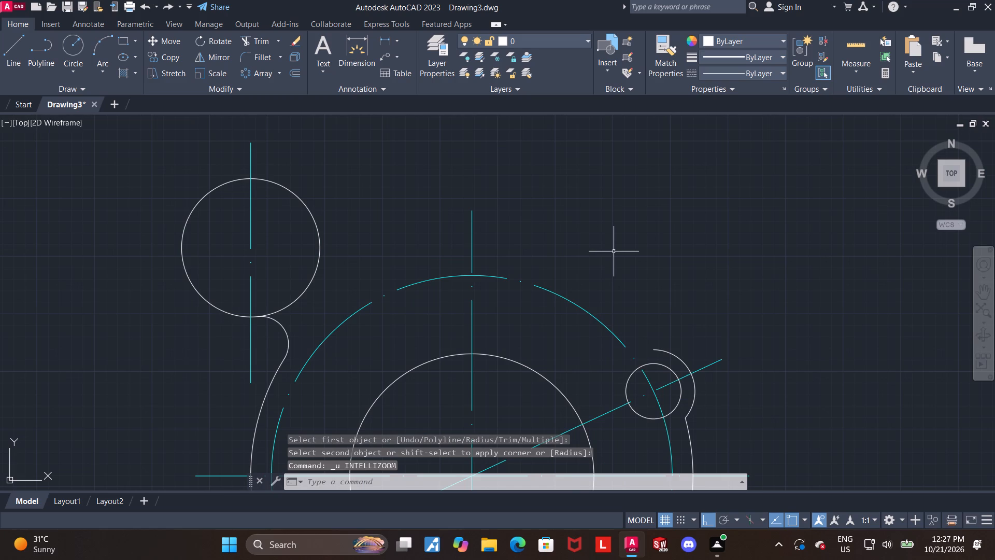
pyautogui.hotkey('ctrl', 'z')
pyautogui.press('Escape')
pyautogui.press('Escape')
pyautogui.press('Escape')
# Draw a radius 6 circle tangent to the bottom of the upper circle and the large outer arc using Tan, Tan, Radius.
pyautogui.click(74, 71)
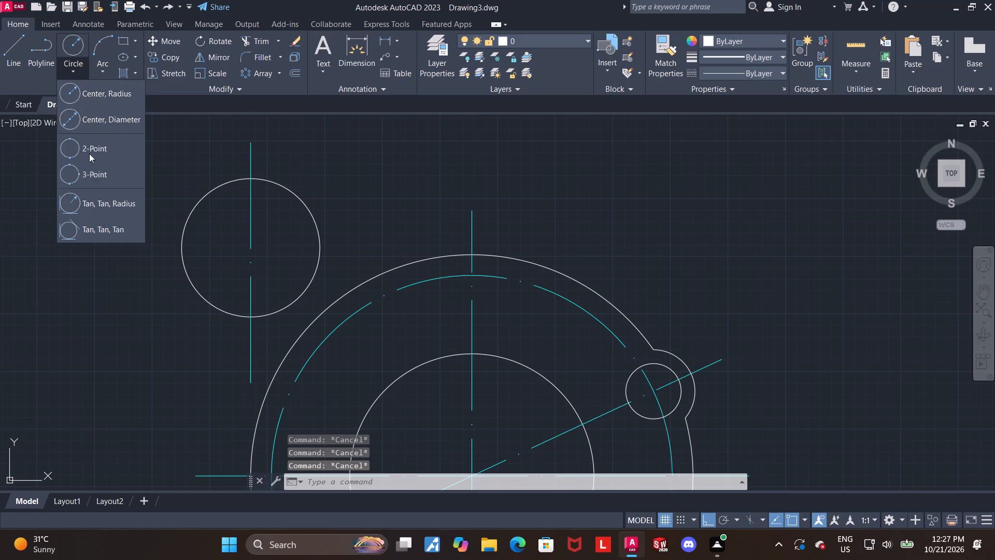
pyautogui.click(92, 197)
pyautogui.click(282, 307)
pyautogui.click(282, 362)
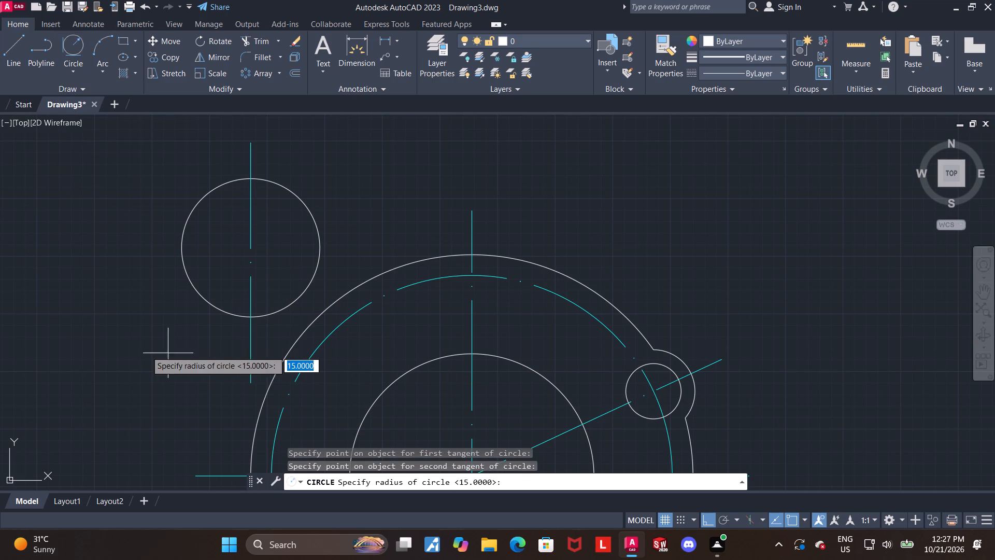
pyautogui.press('6')
pyautogui.press('Return')
pyautogui.press('Escape')
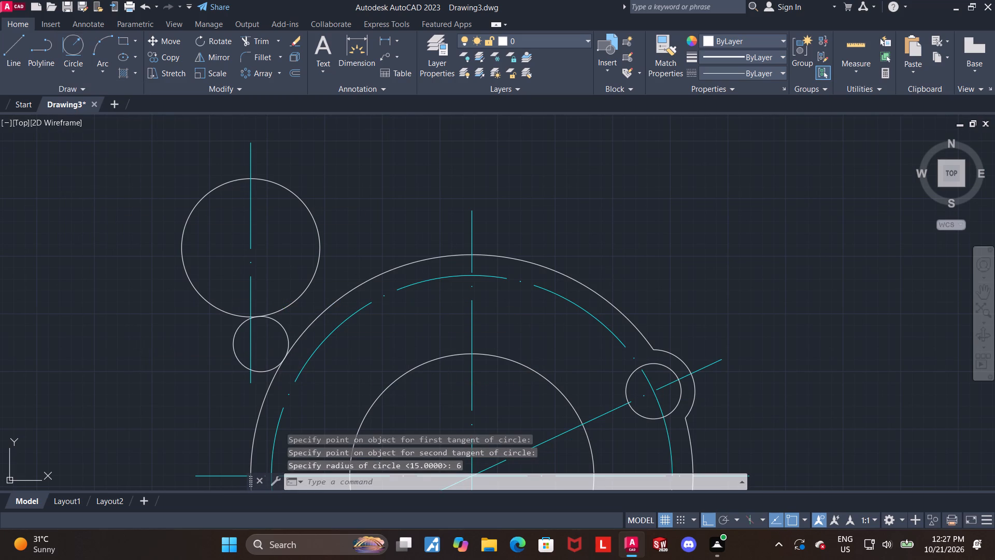
# Trim the radius 6 circle down to the short arc joining the upper circle and the large outer arc.
pyautogui.click(246, 40)
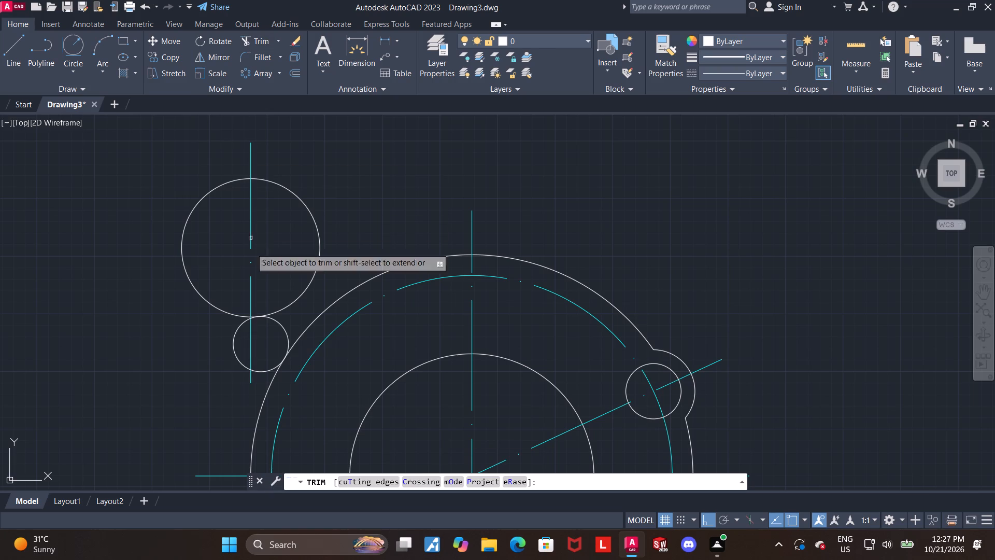
pyautogui.click(234, 331)
pyautogui.click(265, 370)
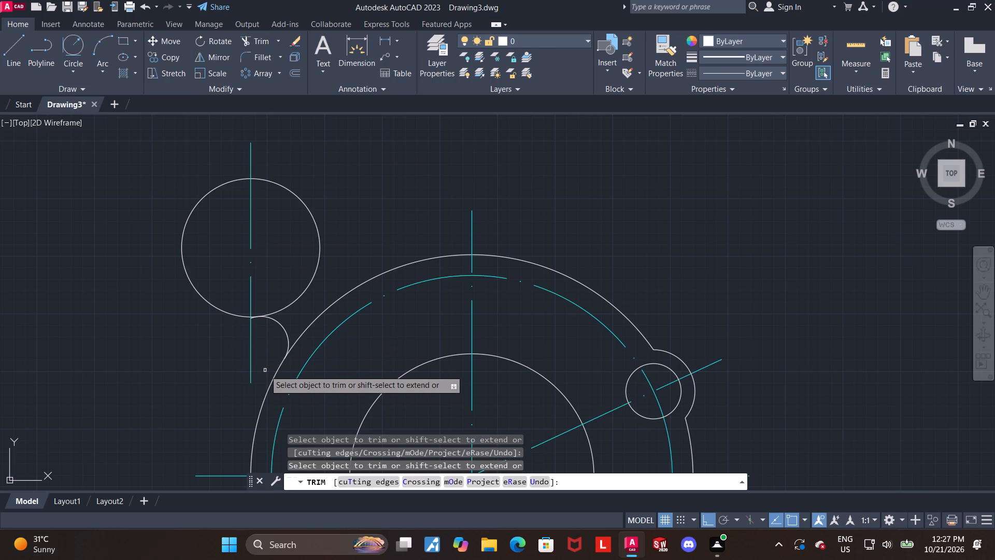
pyautogui.scroll(4, 258, 316)
pyautogui.click(209, 326)
pyautogui.scroll(-3, 249, 337)
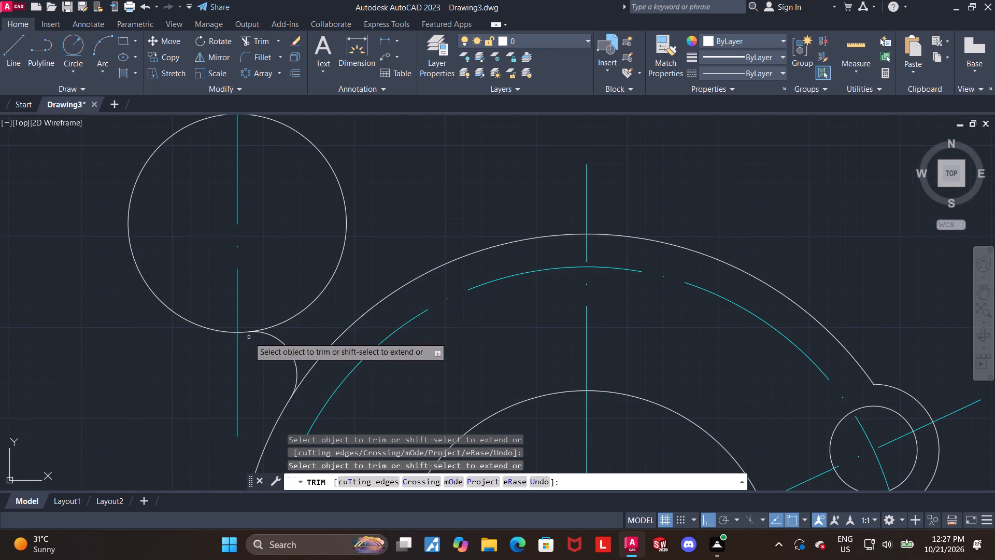
# Trim the upper circle's right half at its vertical centerline, and the large outer arc from the radius 6 arc to the main vertical centerline.
pyautogui.click(331, 271)
pyautogui.scroll(-3, 343, 271)
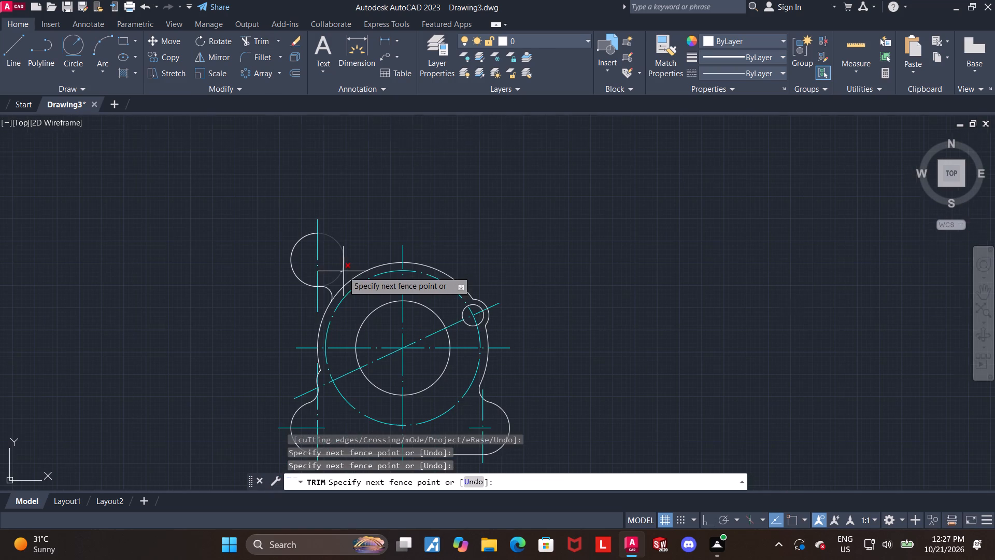
pyautogui.click(341, 269)
pyautogui.click(345, 267)
pyautogui.click(371, 268)
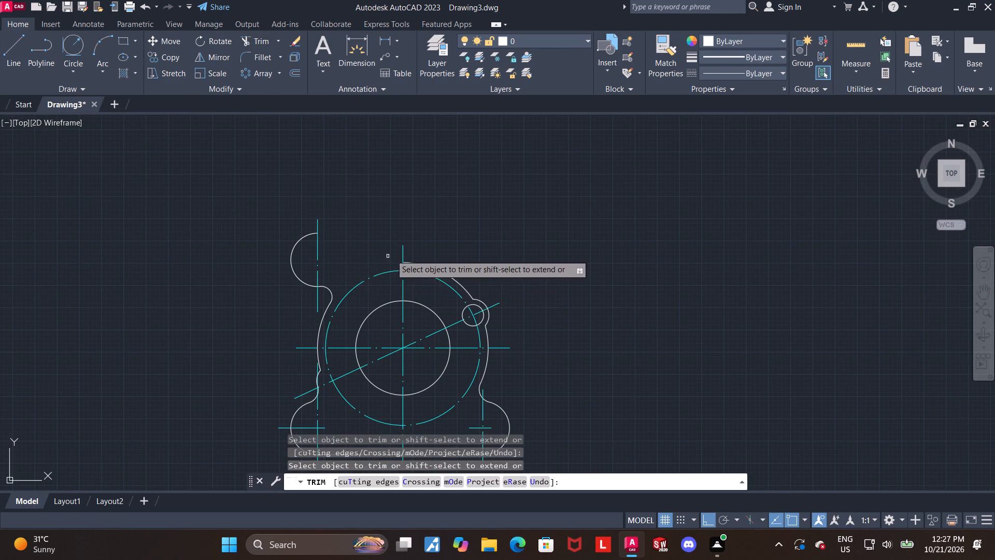
pyautogui.moveTo(488, 273); pyautogui.dragTo(492, 216, button='middle')
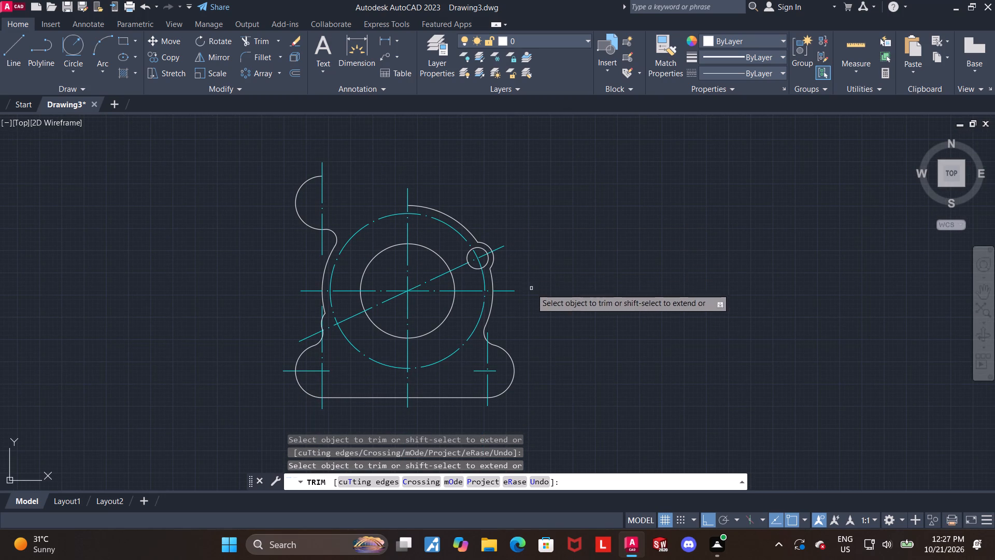
pyautogui.press('Escape')
pyautogui.press('Escape')
# Examine the lobe and fillet junction at the profile's lower left, and the overall outline.
pyautogui.scroll(3, 326, 345)
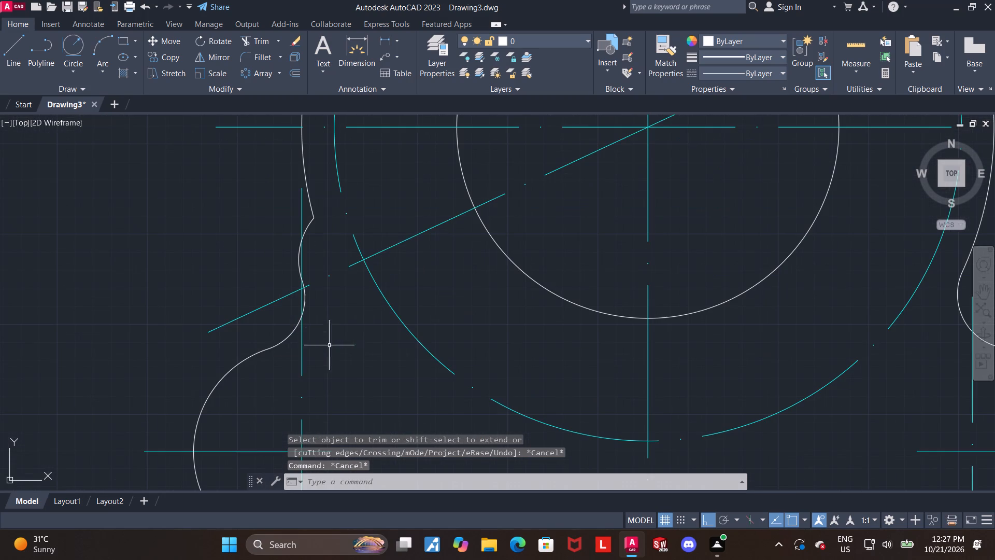
pyautogui.scroll(-1, 336, 325)
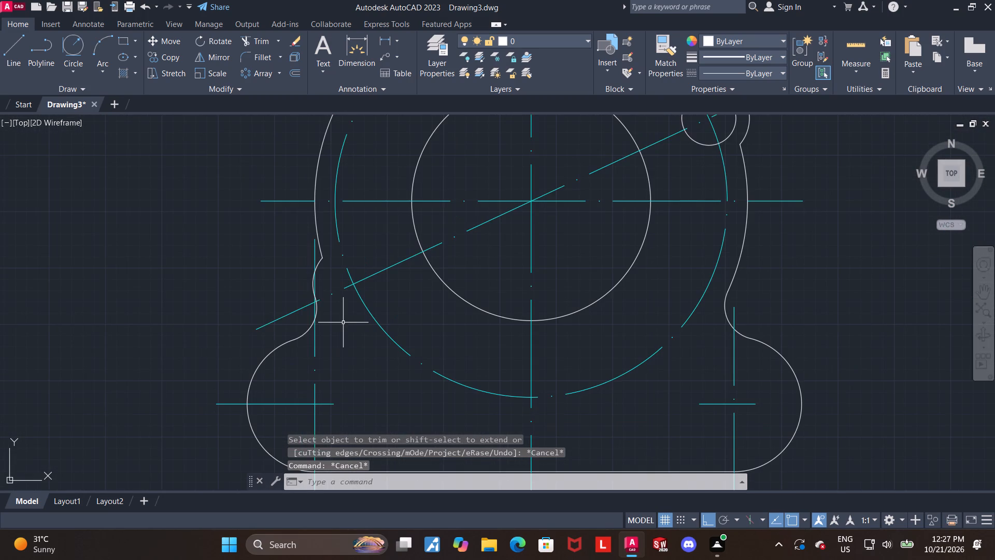
pyautogui.moveTo(343, 329); pyautogui.dragTo(337, 398, button='middle')
pyautogui.scroll(-1, 334, 382)
pyautogui.moveTo(686, 331); pyautogui.dragTo(686, 321, button='middle')
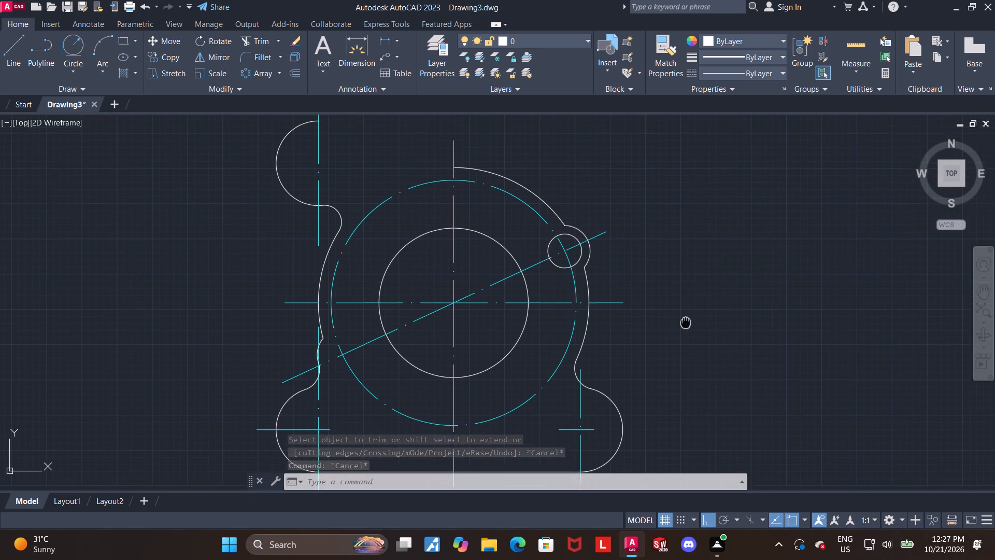
pyautogui.moveTo(686, 321); pyautogui.dragTo(686, 300, button='middle')
pyautogui.scroll(-1, 710, 276)
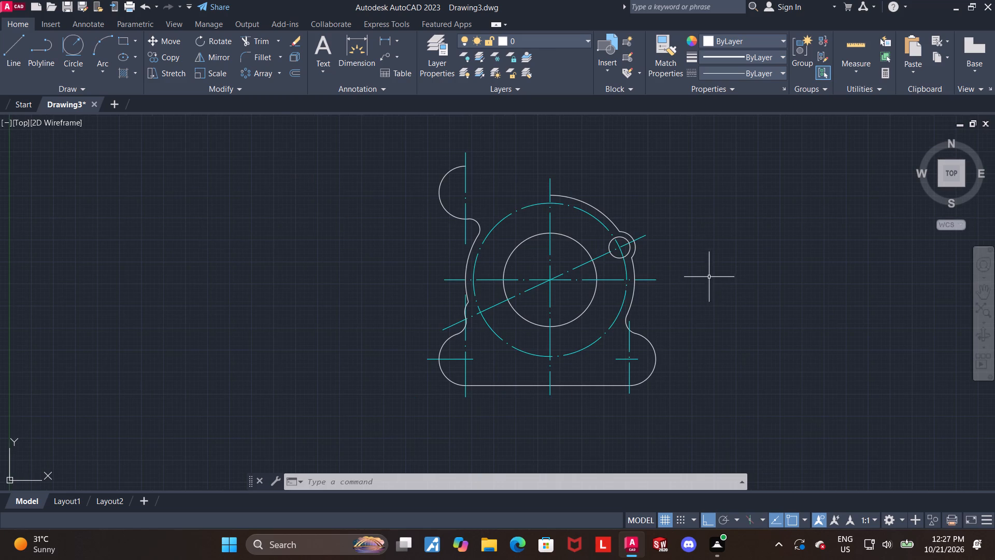
pyautogui.scroll(1, 692, 262)
pyautogui.scroll(-1, 702, 259)
# Set the Standard dimension style's linear precision to 0 and its text height to 3.
pyautogui.press('d')
pyautogui.press('Return')
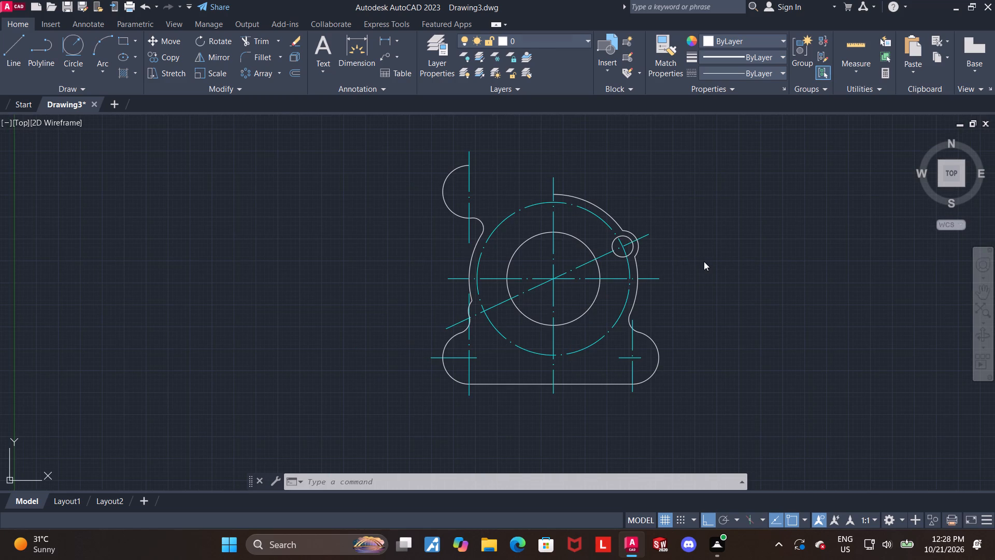
pyautogui.click(640, 237)
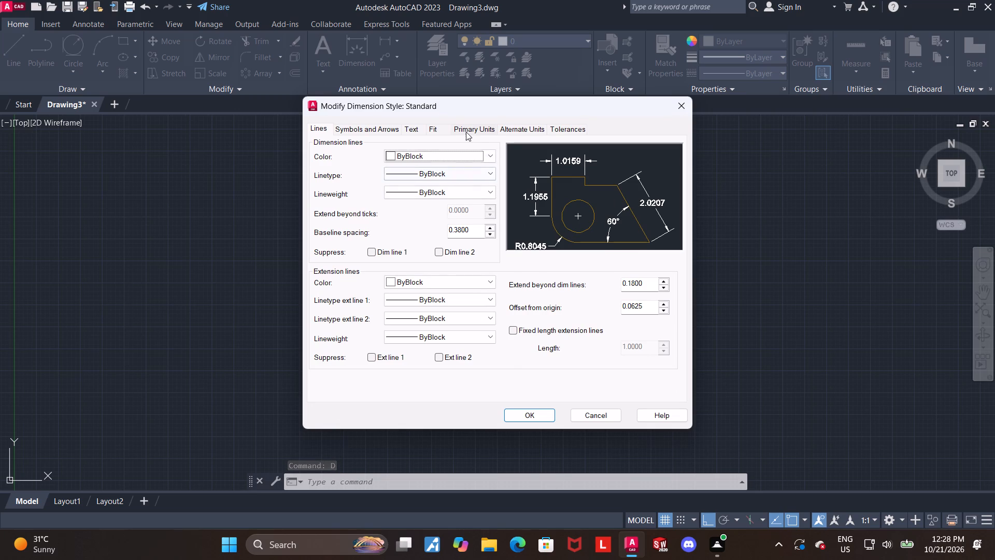
pyautogui.click(466, 132)
pyautogui.click(444, 170)
pyautogui.click(419, 187)
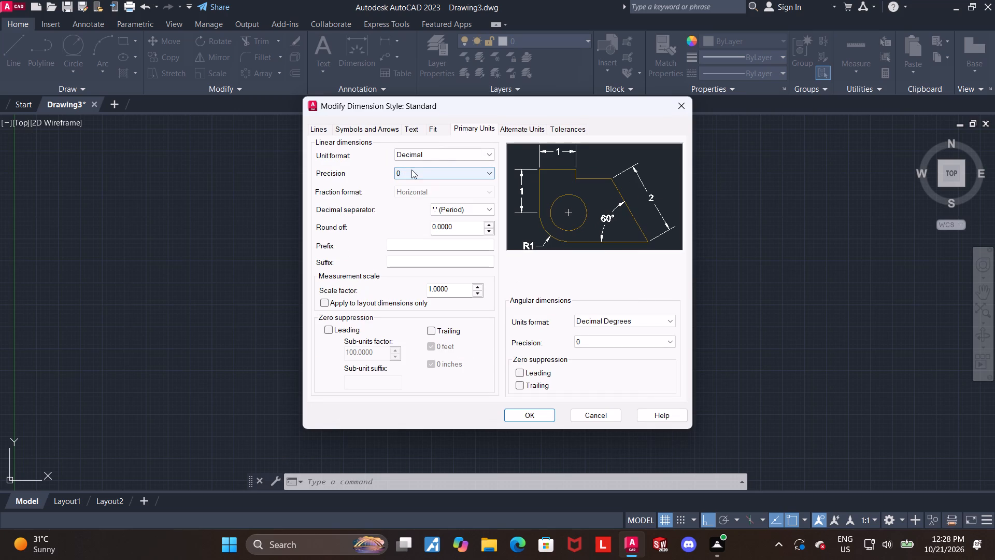
pyautogui.click(409, 126)
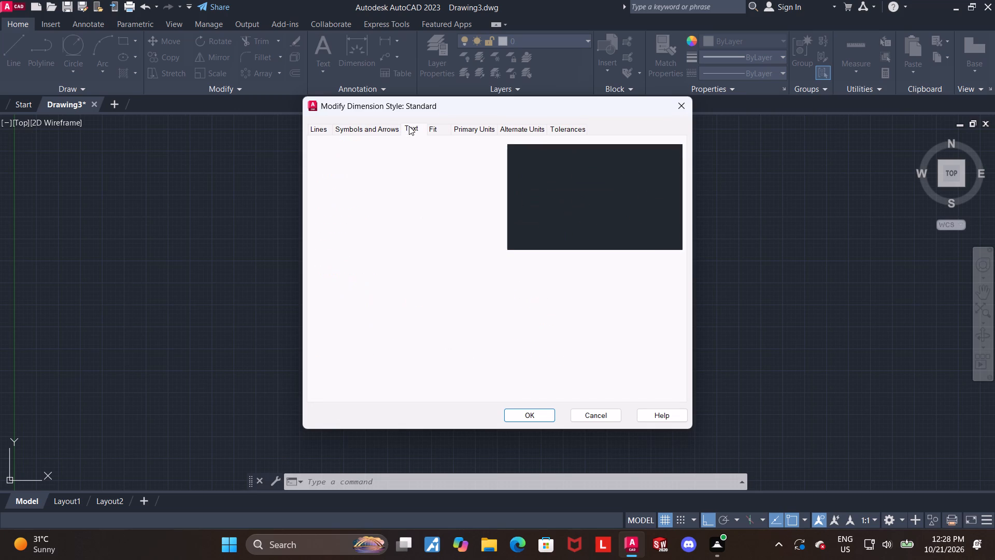
pyautogui.moveTo(478, 220); pyautogui.dragTo(367, 225)
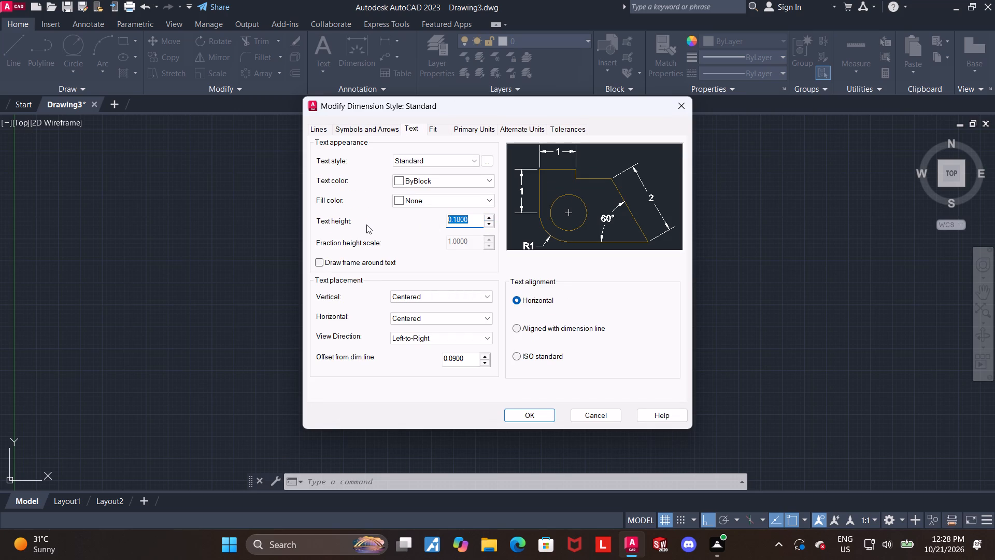
pyautogui.press('3')
pyautogui.press('Return')
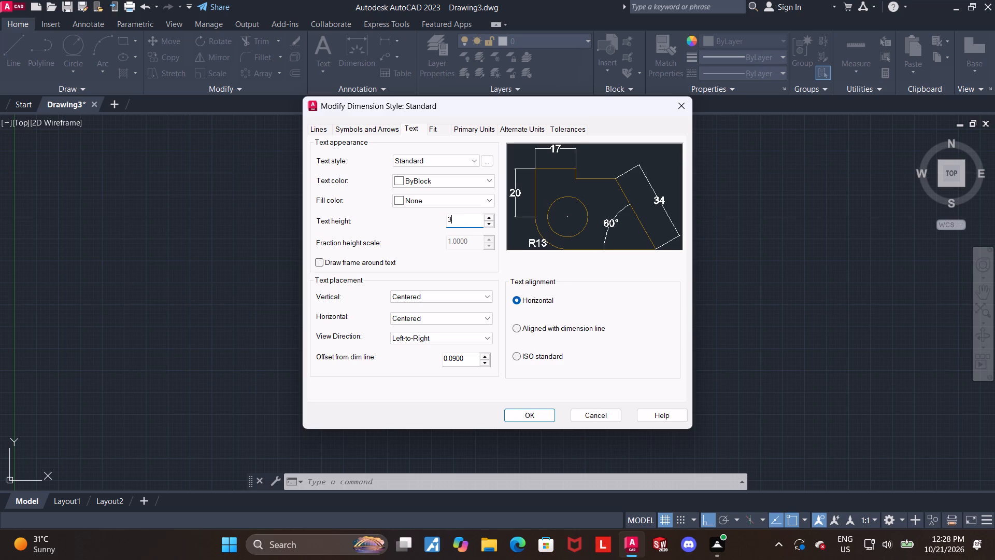
# Set the Standard dimension style's arrow size to 2 and finish modifying the style.
pyautogui.click(370, 129)
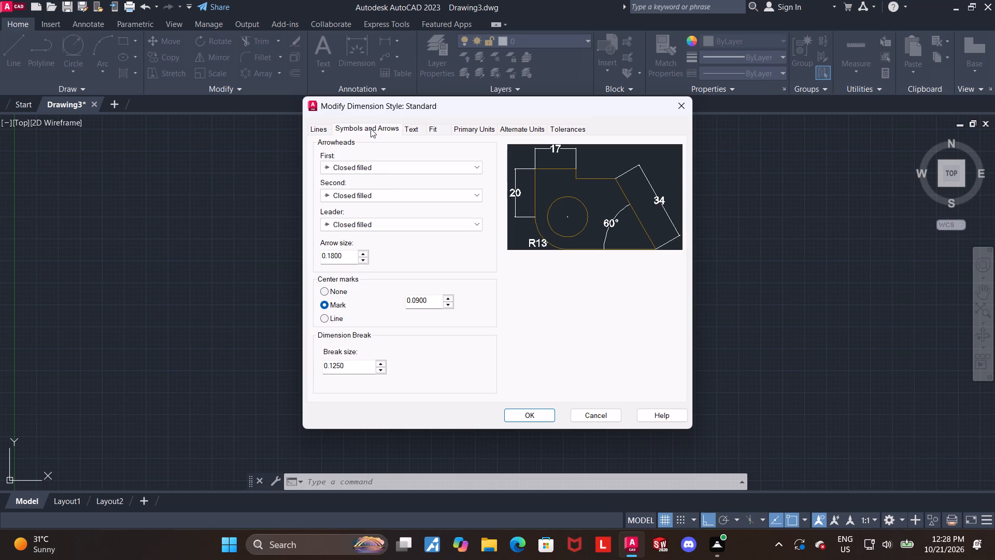
pyautogui.moveTo(348, 255); pyautogui.dragTo(269, 259)
pyautogui.press('2')
pyautogui.press('Return')
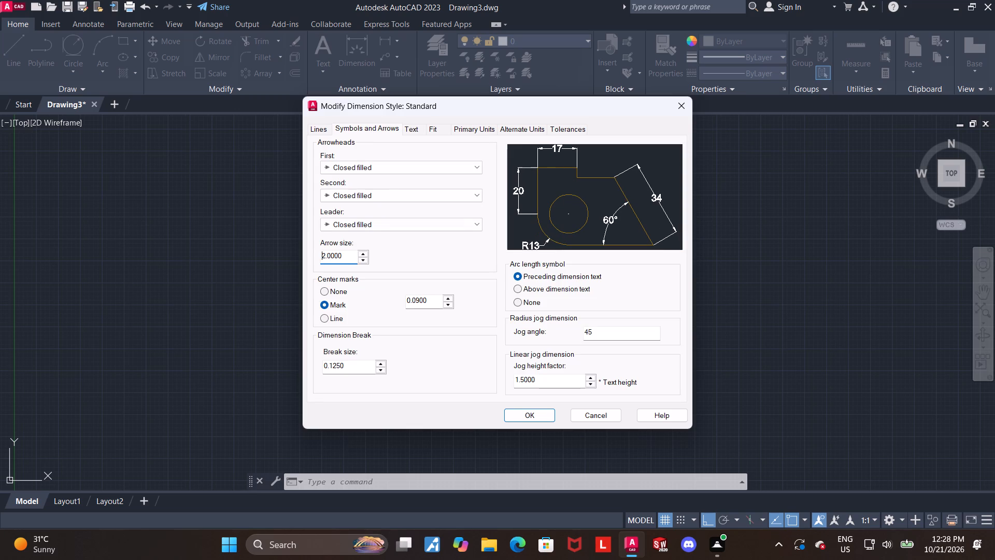
pyautogui.click(556, 415)
pyautogui.click(549, 413)
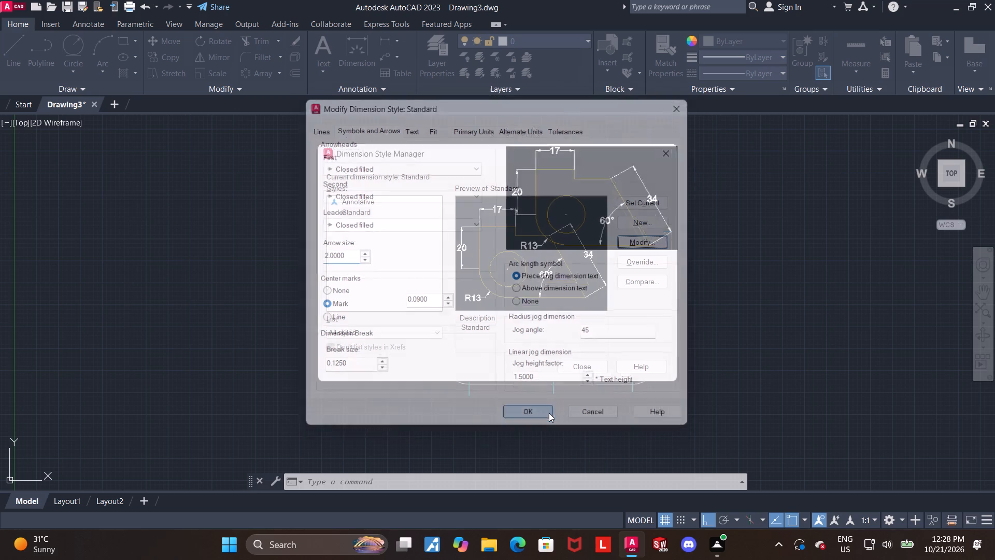
pyautogui.click(573, 367)
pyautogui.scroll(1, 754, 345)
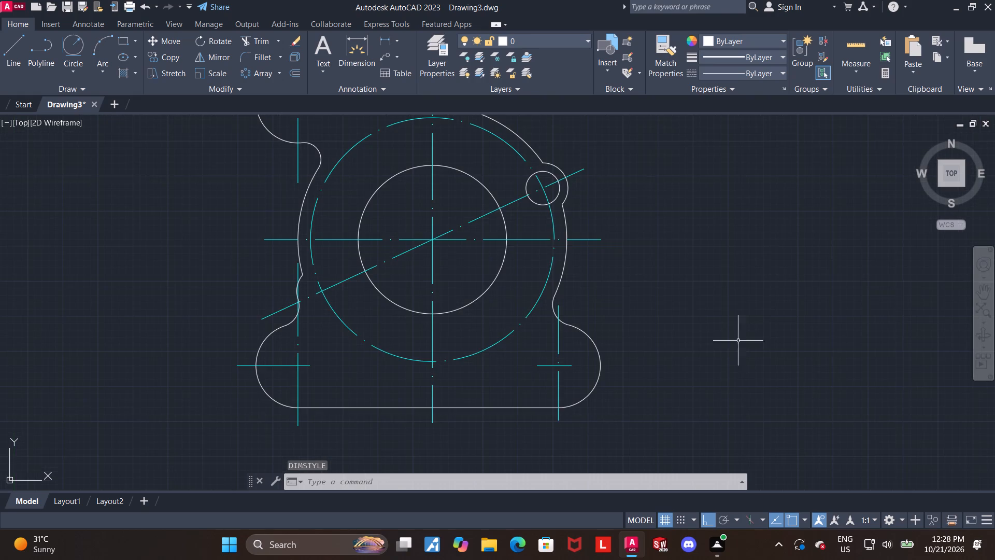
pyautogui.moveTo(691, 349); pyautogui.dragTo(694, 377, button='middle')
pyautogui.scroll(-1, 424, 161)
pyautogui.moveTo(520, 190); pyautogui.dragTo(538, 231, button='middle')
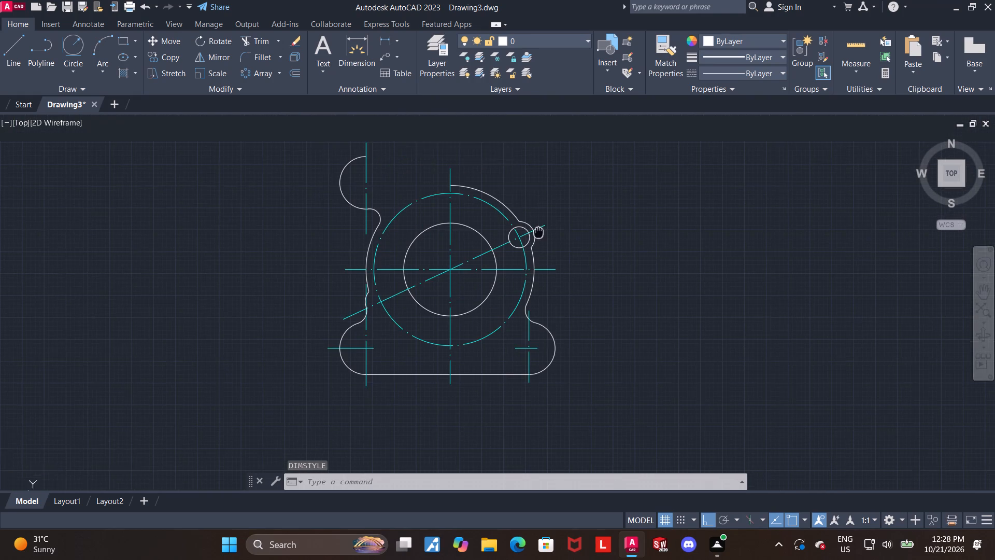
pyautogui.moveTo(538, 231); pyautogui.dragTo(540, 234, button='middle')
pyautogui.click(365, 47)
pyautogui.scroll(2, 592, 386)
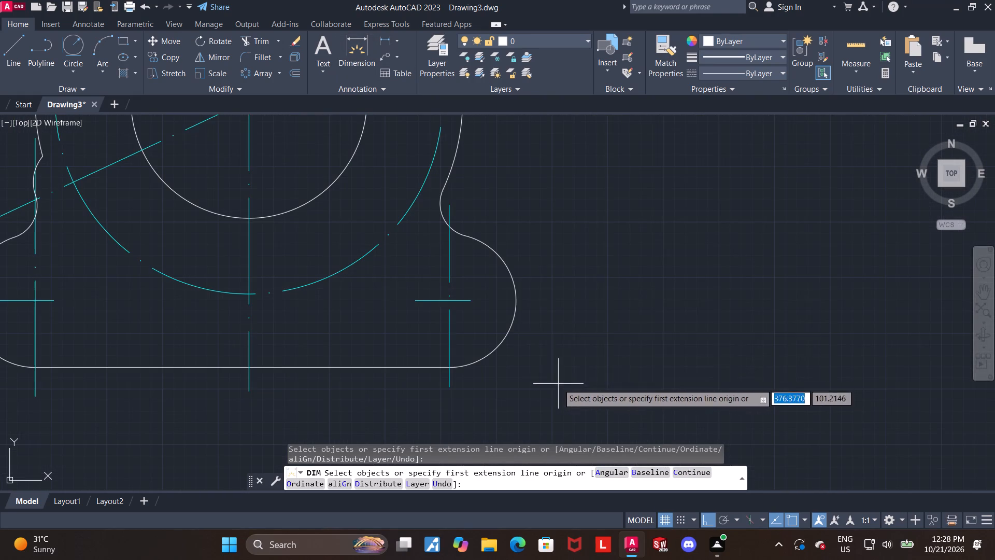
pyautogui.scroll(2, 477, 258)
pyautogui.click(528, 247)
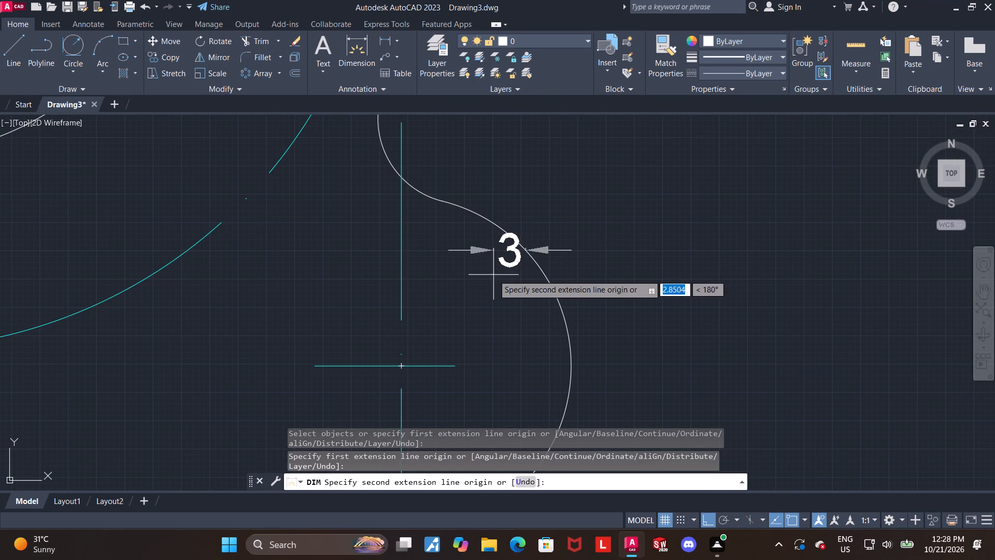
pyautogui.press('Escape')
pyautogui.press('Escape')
# Add a radius dimension to the large rounded arc at the base's right end, with its text inside the profile.
pyautogui.click(353, 51)
pyautogui.scroll(1, 469, 316)
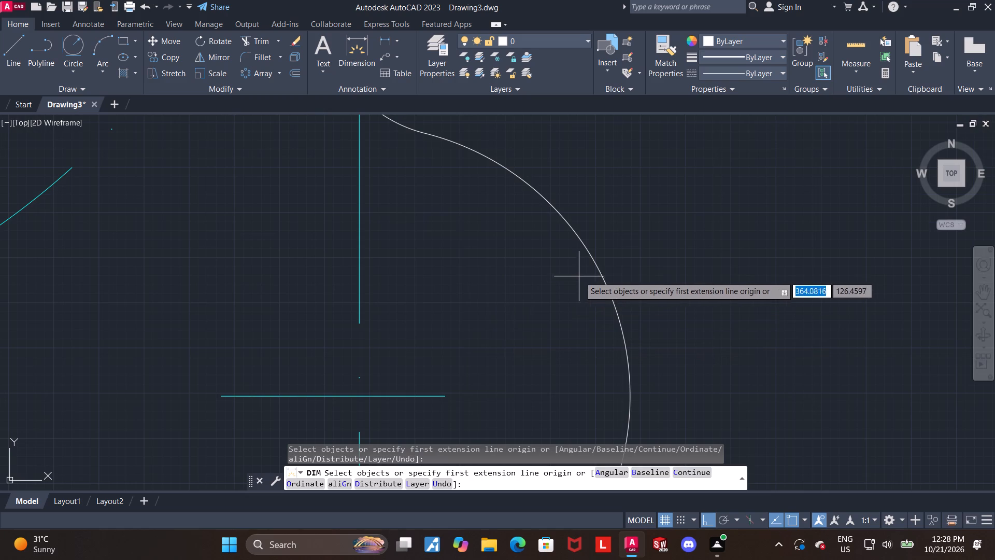
pyautogui.click(600, 270)
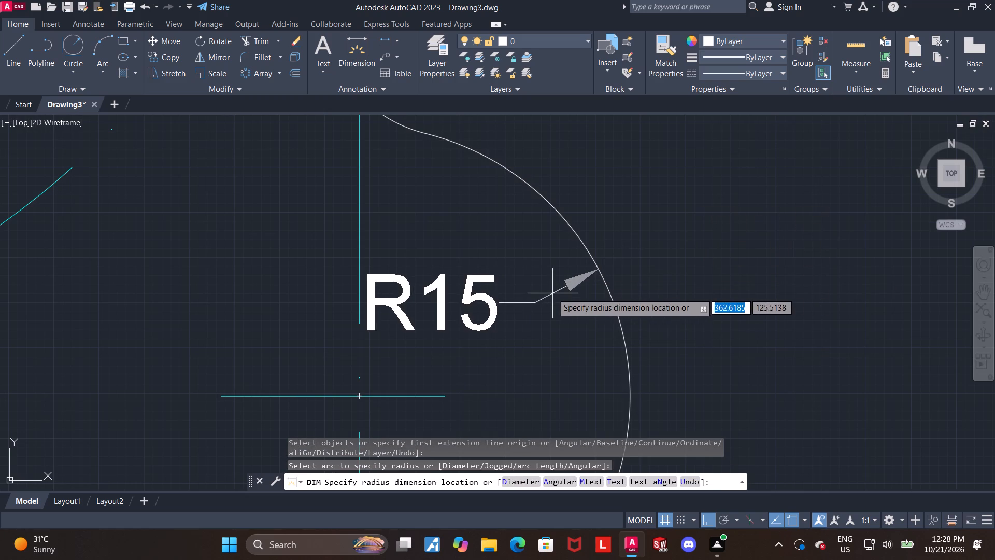
pyautogui.click(565, 295)
pyautogui.press('Escape')
# Dimension the horizontal distance from the main vertical centerline to the right base arc's centerline, placed below the base.
pyautogui.scroll(-2, 675, 310)
pyautogui.moveTo(679, 289); pyautogui.dragTo(677, 231, button='middle')
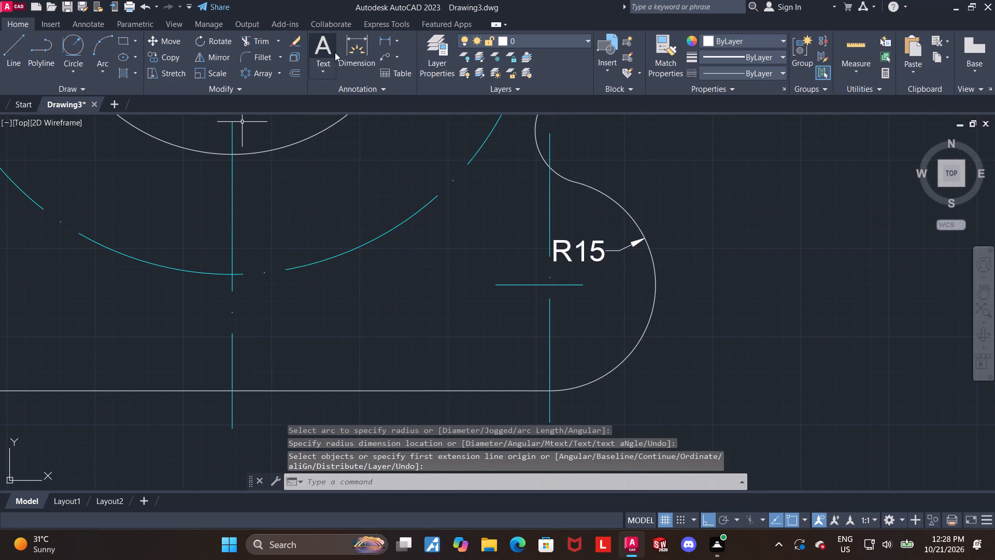
pyautogui.click(346, 48)
pyautogui.scroll(-1, 476, 205)
pyautogui.moveTo(501, 241); pyautogui.dragTo(520, 226, button='middle')
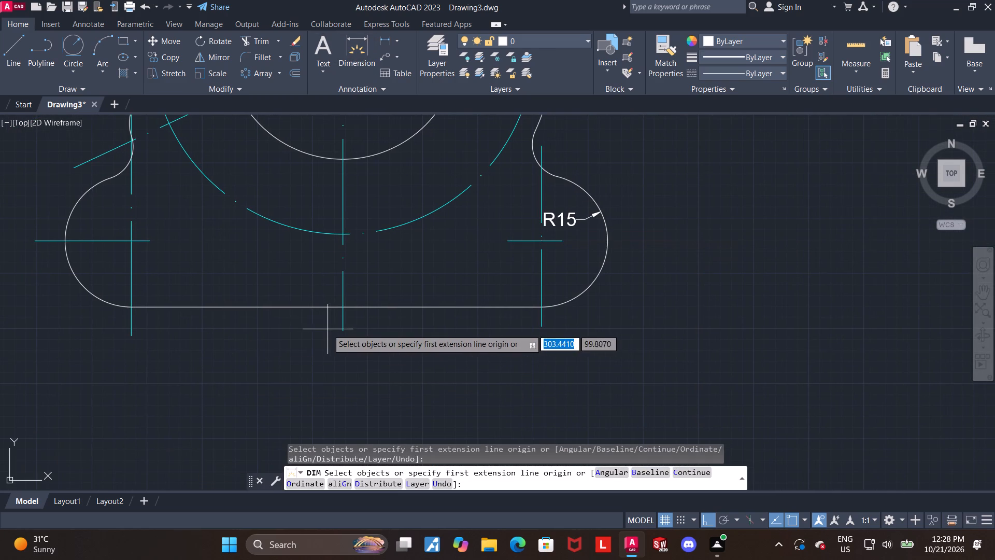
pyautogui.click(342, 331)
pyautogui.click(542, 328)
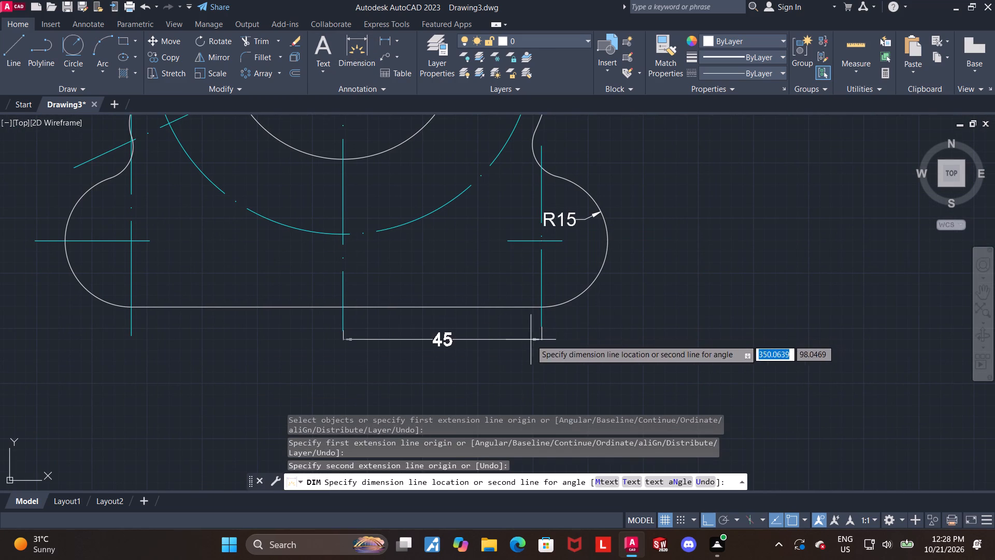
pyautogui.click(510, 360)
pyautogui.press('Escape')
# Dimension the distance from the main vertical centerline to the left base arc's centerline, aligned with the existing dimension below the base.
pyautogui.moveTo(643, 367); pyautogui.dragTo(706, 332, button='middle')
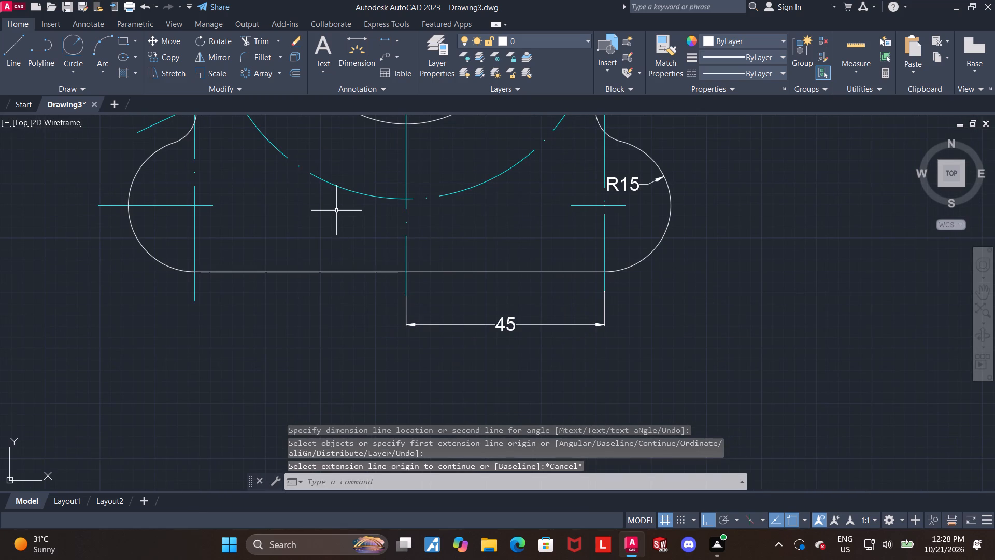
pyautogui.click(346, 38)
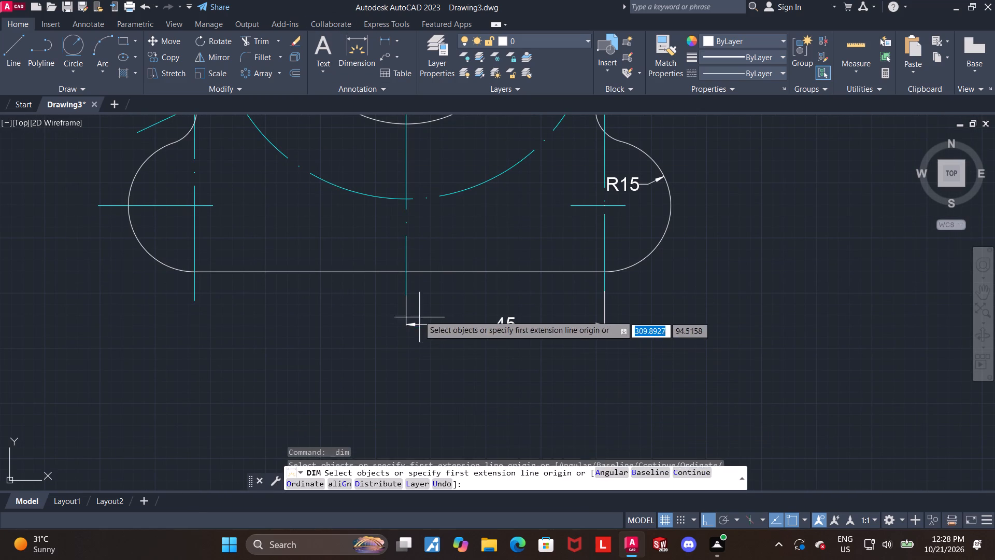
pyautogui.click(405, 296)
pyautogui.click(197, 300)
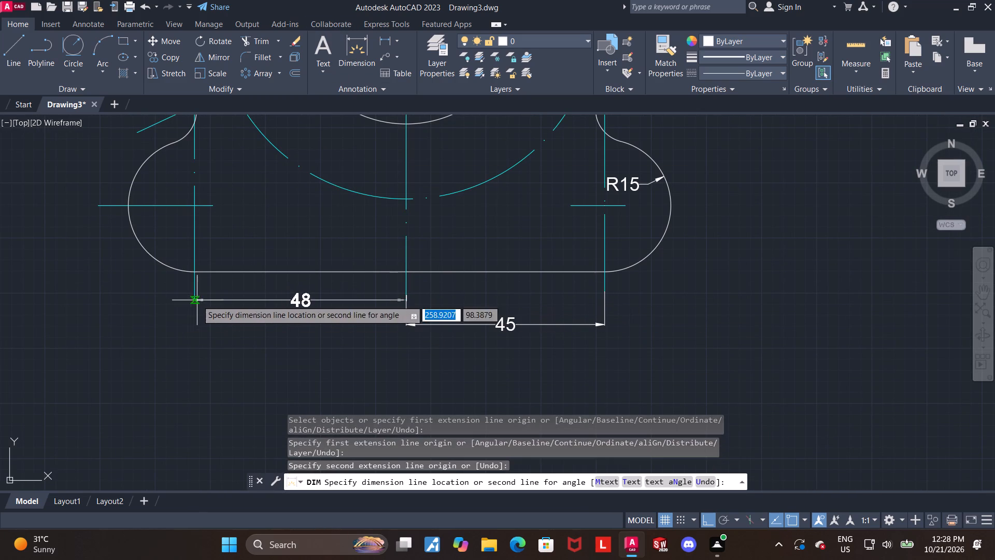
pyautogui.click(287, 325)
pyautogui.press('Escape')
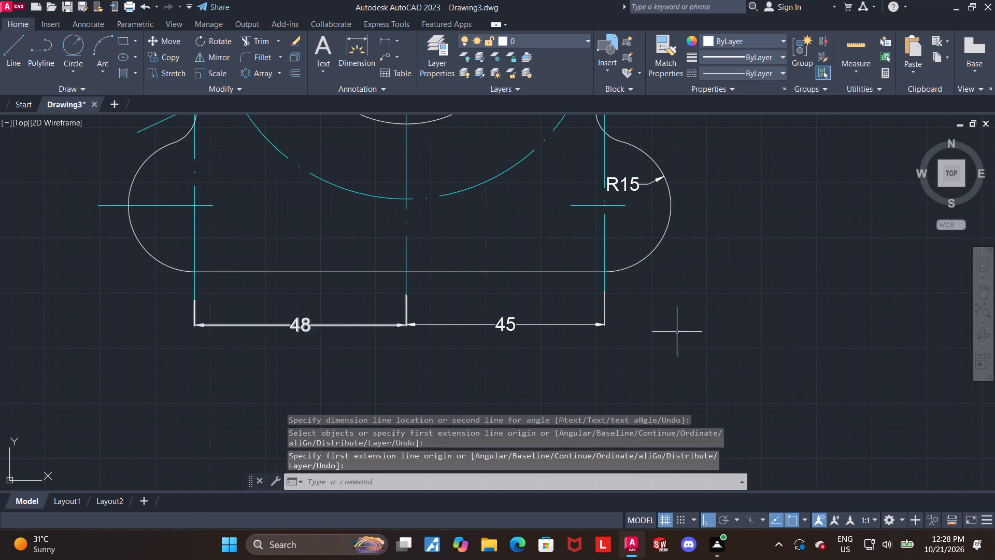
# Add a radius dimension to the large rounded arc at the base's left end, with its text inside the profile.
pyautogui.moveTo(776, 327); pyautogui.dragTo(920, 316, button='middle')
pyautogui.scroll(-1, 830, 319)
pyautogui.moveTo(814, 306); pyautogui.dragTo(807, 393, button='middle')
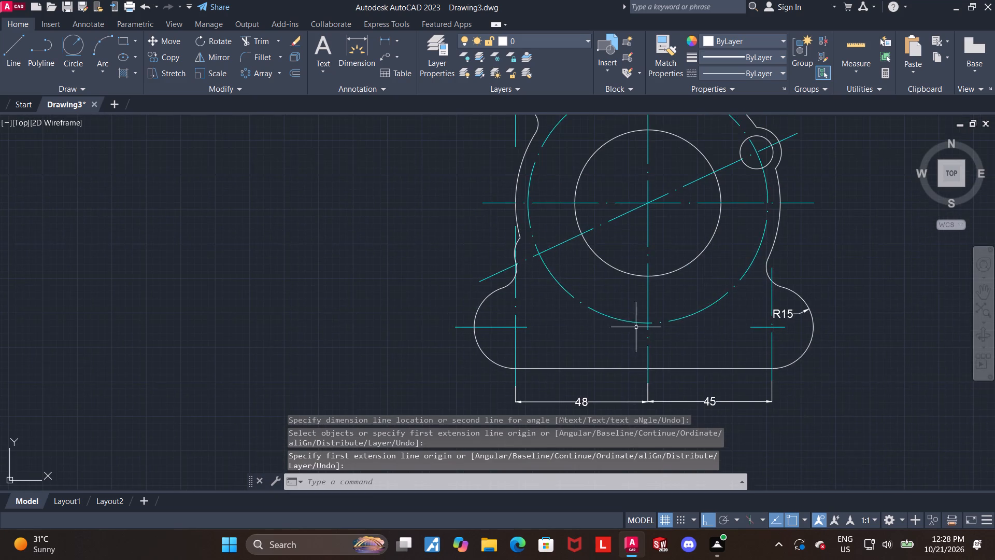
pyautogui.scroll(1, 540, 329)
pyautogui.click(363, 53)
pyautogui.scroll(1, 545, 320)
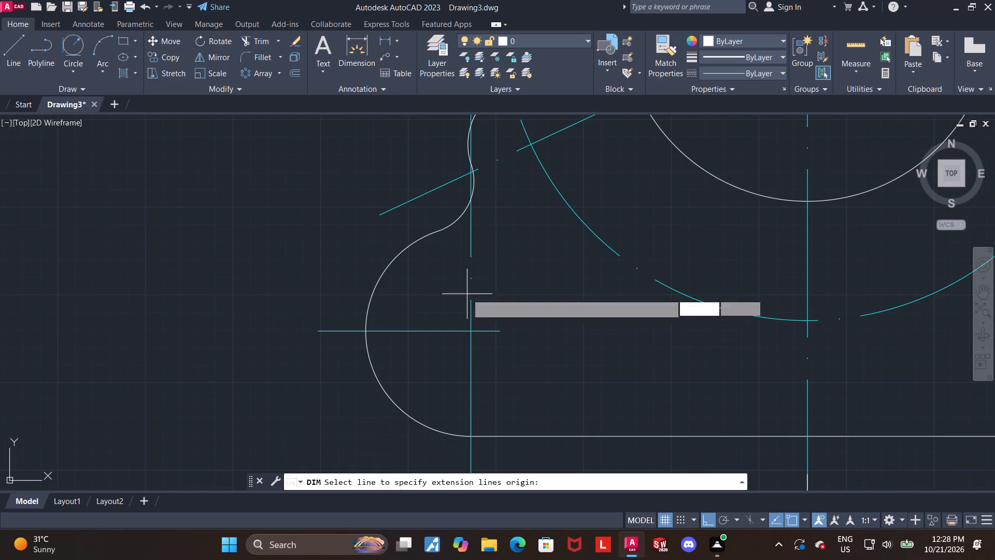
pyautogui.click(391, 267)
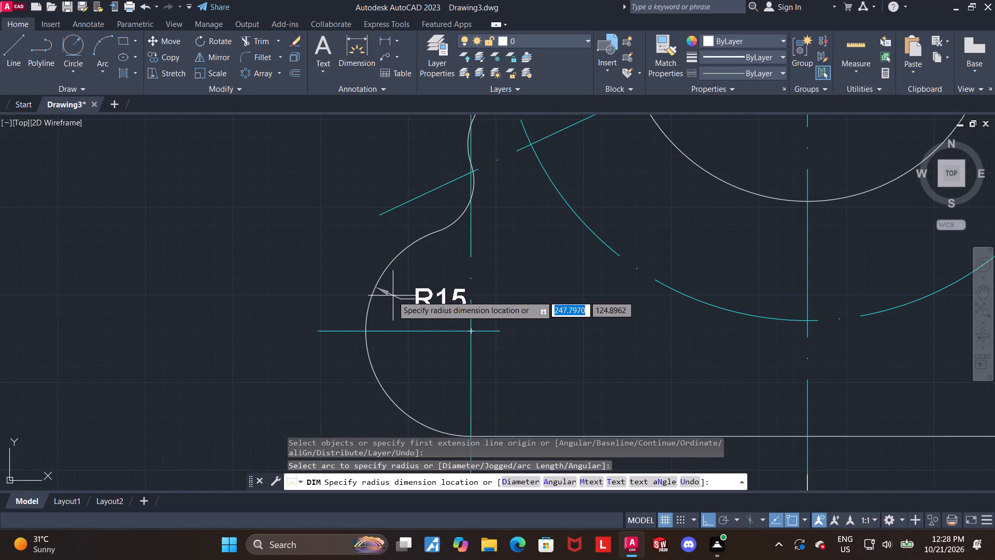
pyautogui.click(392, 295)
pyautogui.press('Escape')
# Add a radius dimension to the fillet above the left base arc, with its text inside the profile.
pyautogui.scroll(-1, 559, 320)
pyautogui.scroll(1, 583, 334)
pyautogui.moveTo(576, 334); pyautogui.dragTo(563, 334, button='middle')
pyautogui.moveTo(522, 245); pyautogui.dragTo(511, 325, button='middle')
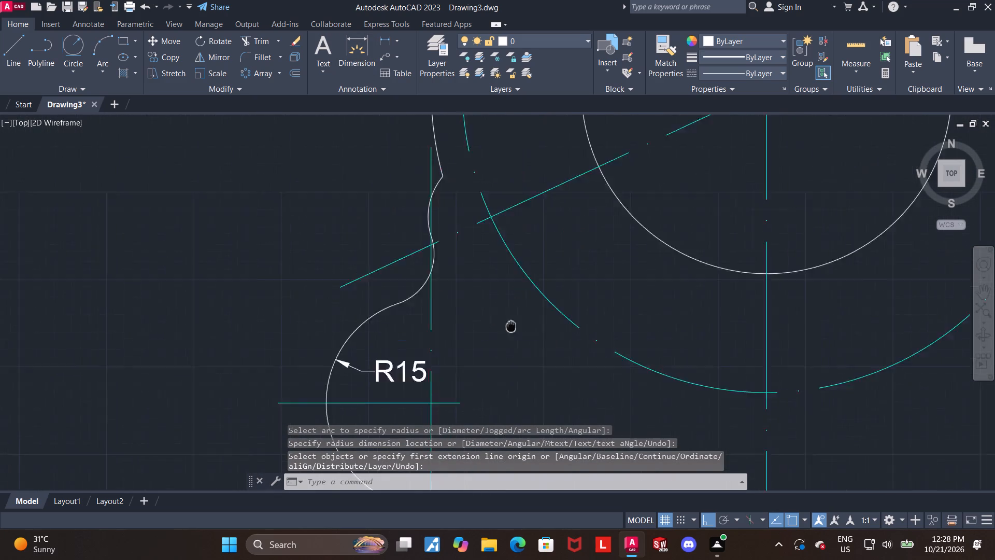
pyautogui.moveTo(511, 325); pyautogui.dragTo(502, 368, button='middle')
pyautogui.click(360, 45)
pyautogui.scroll(1, 433, 235)
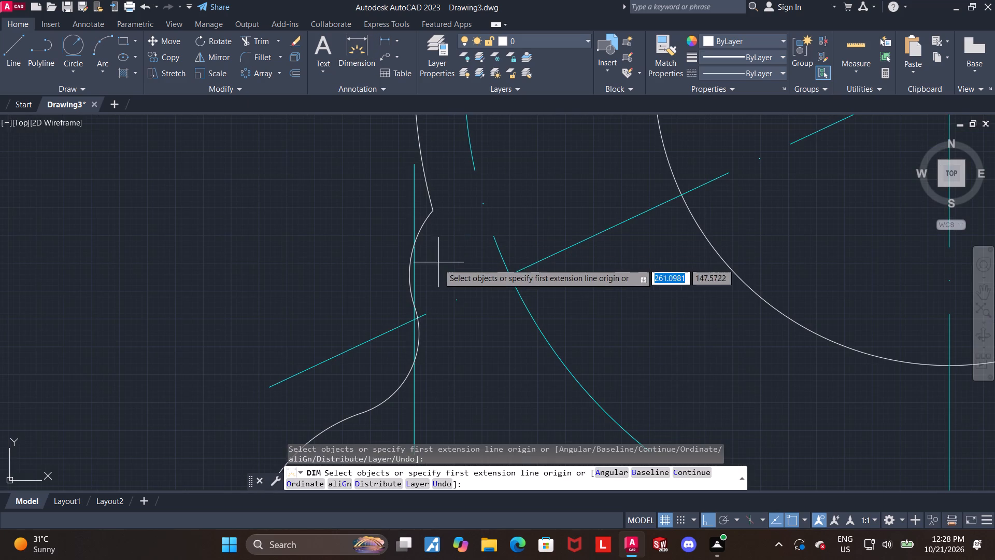
pyautogui.scroll(1, 434, 346)
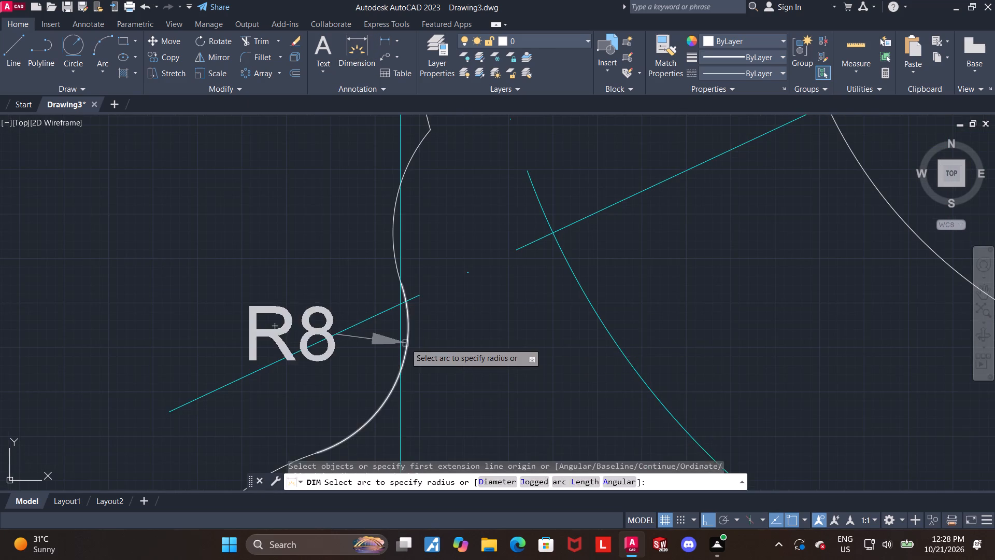
pyautogui.click(405, 343)
pyautogui.scroll(-3, 410, 347)
pyautogui.click(432, 368)
pyautogui.press('Escape')
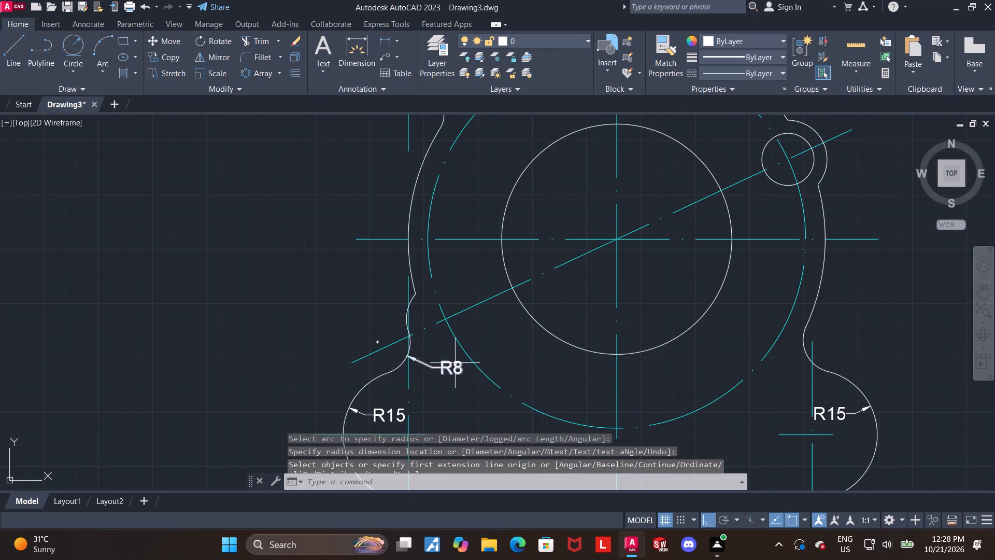
# Change the Standard dimension style's linear precision to one decimal place (0.0).
pyautogui.press('d')
pyautogui.press('Return')
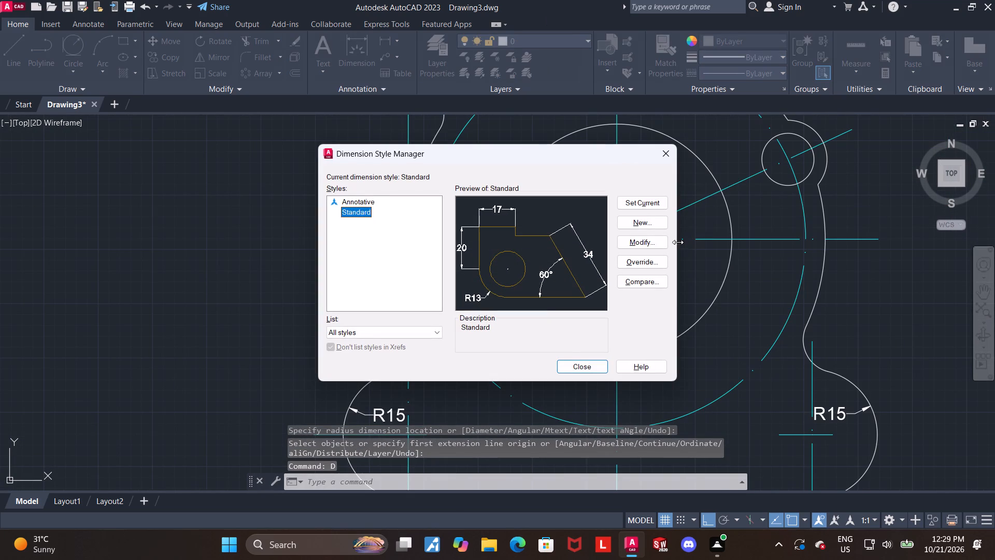
pyautogui.click(654, 243)
pyautogui.click(481, 134)
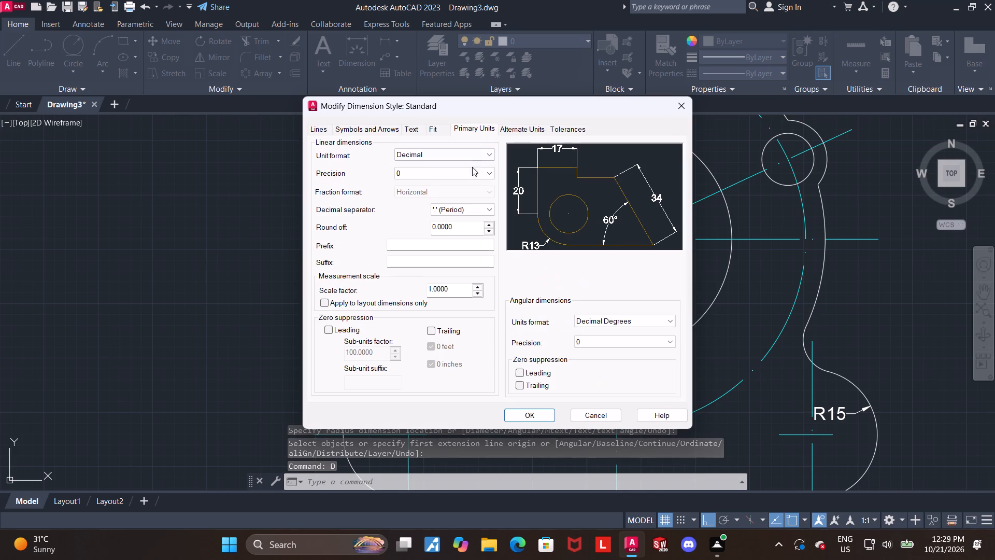
pyautogui.click(468, 179)
pyautogui.click(443, 175)
pyautogui.click(419, 191)
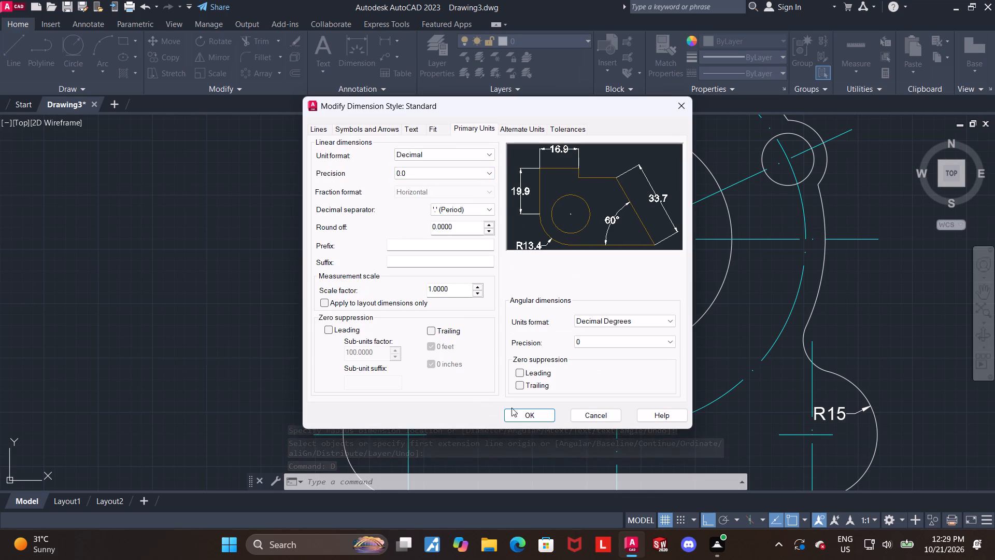
pyautogui.click(520, 410)
pyautogui.scroll(-2, 517, 403)
pyautogui.click(593, 367)
# Add a radius dimension to the small lobe arc just above the lower-left fillet, with its text outside the profile.
pyautogui.moveTo(536, 390); pyautogui.dragTo(518, 391, button='middle')
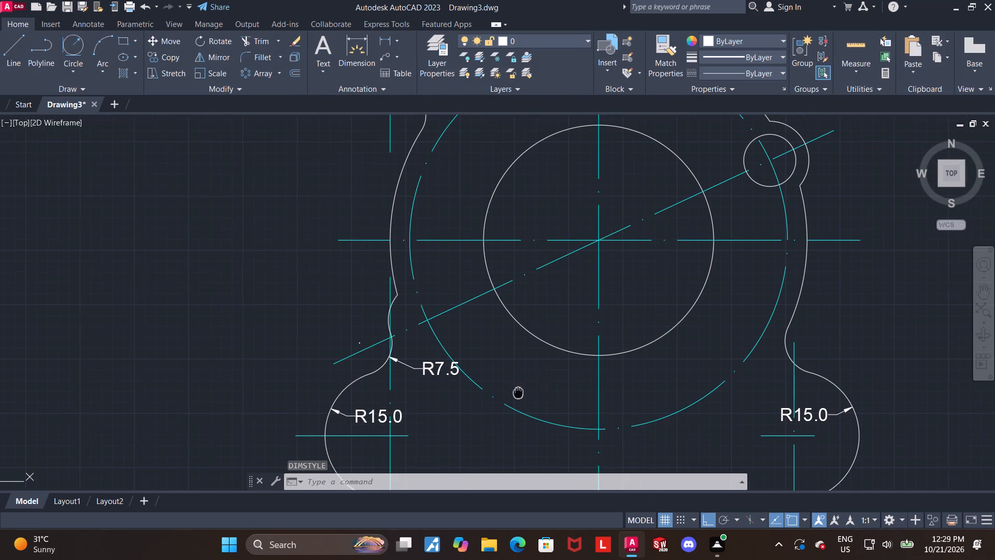
pyautogui.moveTo(518, 391); pyautogui.dragTo(508, 389, button='middle')
pyautogui.scroll(1, 475, 329)
pyautogui.press('Escape')
pyautogui.click(352, 47)
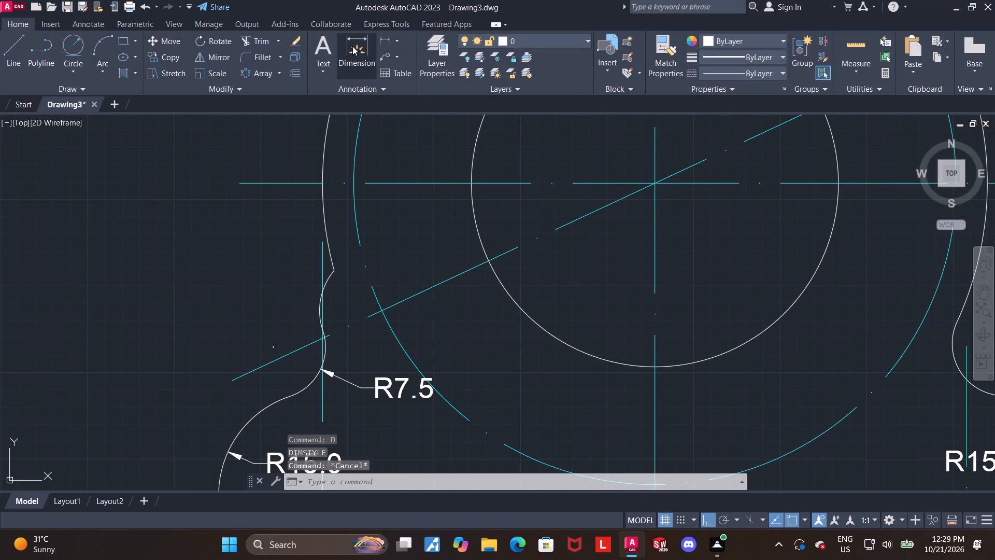
pyautogui.scroll(1, 275, 279)
pyautogui.click(360, 279)
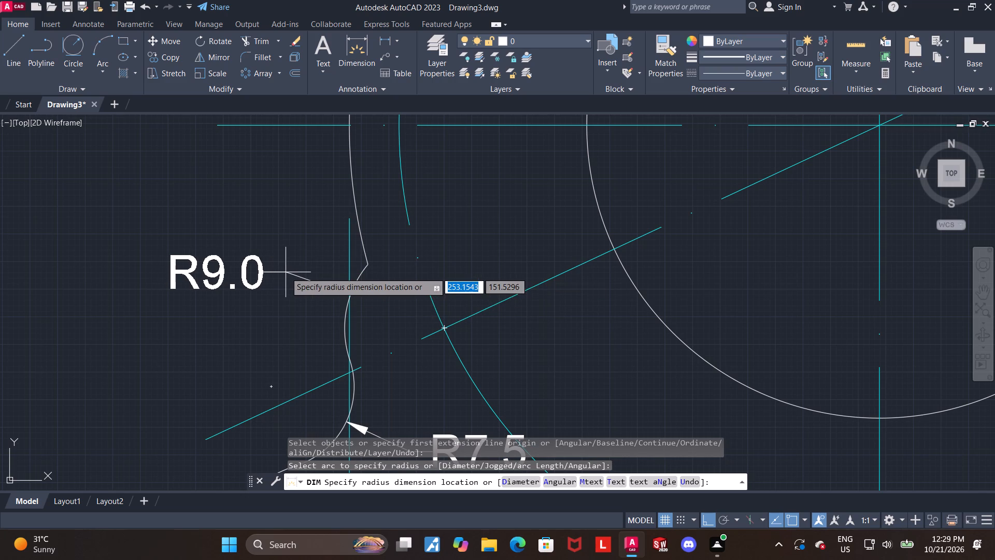
pyautogui.click(294, 273)
pyautogui.press('Escape')
# Dimension the vertical distance from the main horizontal centerline to the left base arc's centerline, placed outside the part's left side.
pyautogui.scroll(-1, 285, 275)
pyautogui.moveTo(223, 280); pyautogui.dragTo(158, 232, button='middle')
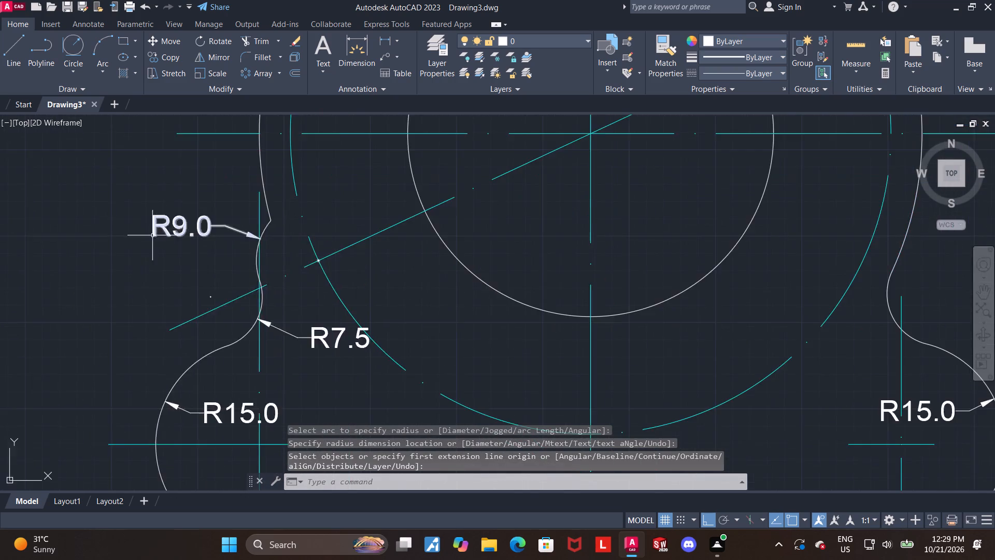
pyautogui.scroll(-2, 144, 245)
pyautogui.moveTo(142, 255); pyautogui.dragTo(166, 287, button='middle')
pyautogui.moveTo(93, 307); pyautogui.dragTo(126, 290, button='middle')
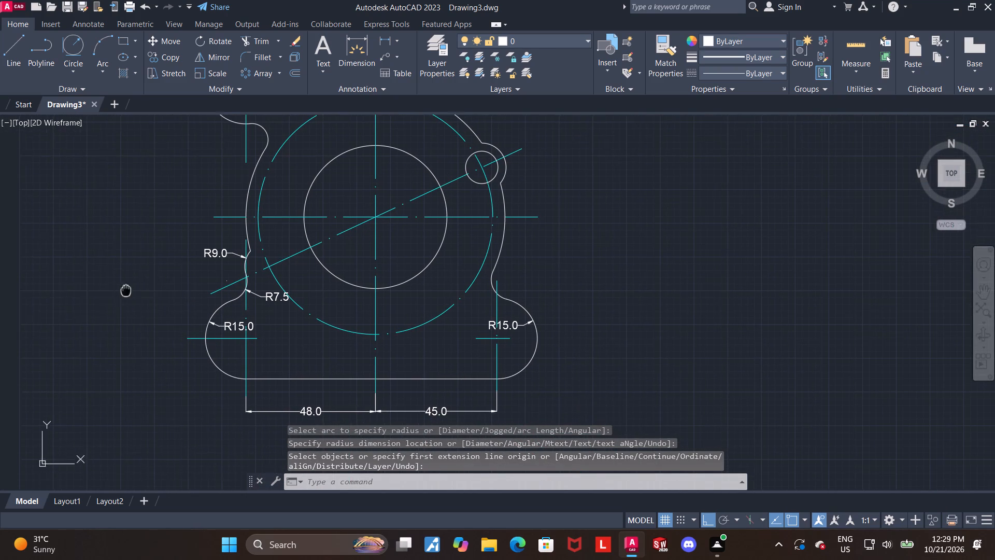
pyautogui.moveTo(126, 290); pyautogui.dragTo(127, 289, button='middle')
pyautogui.click(349, 46)
pyautogui.click(215, 214)
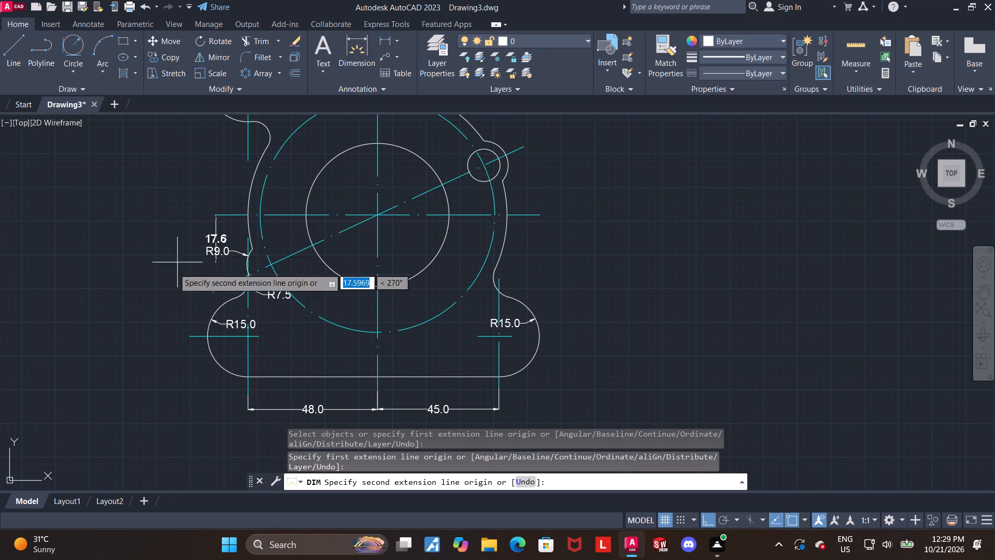
pyautogui.click(192, 334)
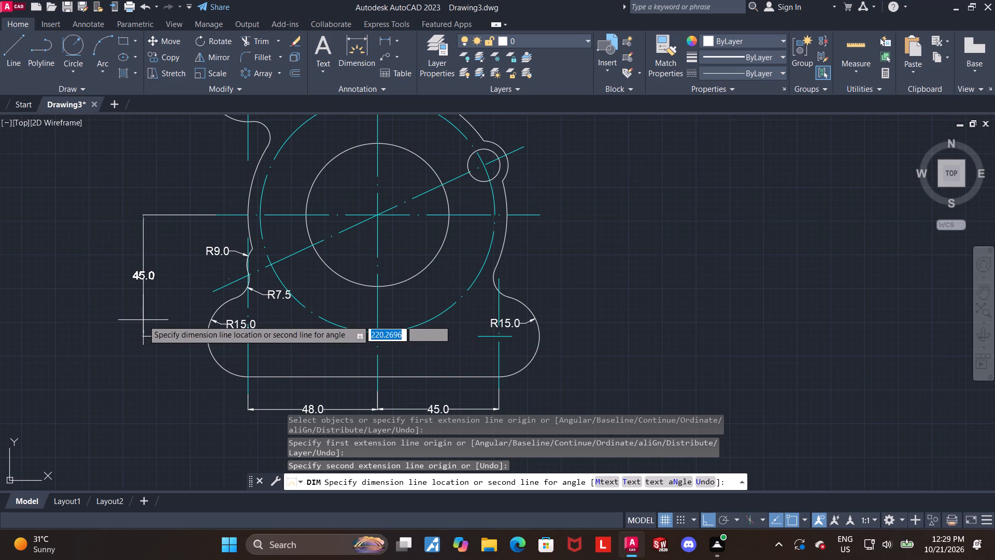
pyautogui.click(140, 319)
pyautogui.press('Escape')
# Draw a horizontal line through the center of the upper-left arc, extending past the arc on its outer side.
pyautogui.scroll(-1, 587, 317)
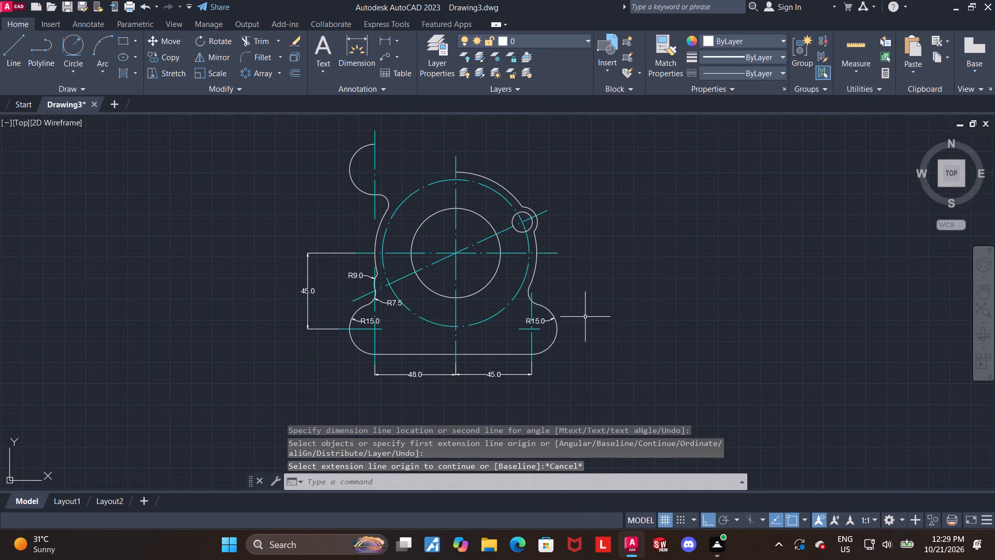
pyautogui.moveTo(581, 307); pyautogui.dragTo(578, 388, button='middle')
pyautogui.moveTo(605, 309); pyautogui.dragTo(610, 277, button='middle')
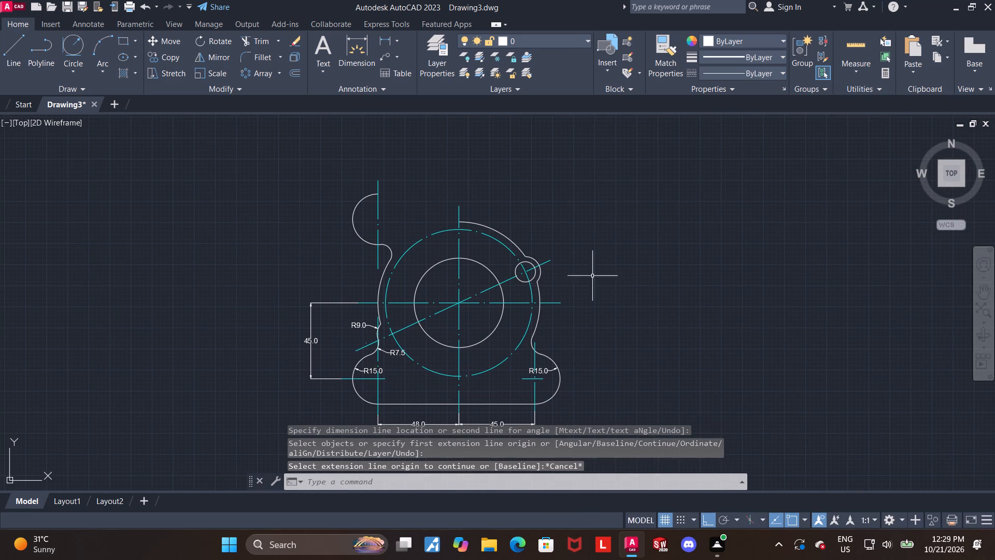
pyautogui.press('Escape')
pyautogui.click(12, 53)
pyautogui.scroll(2, 372, 195)
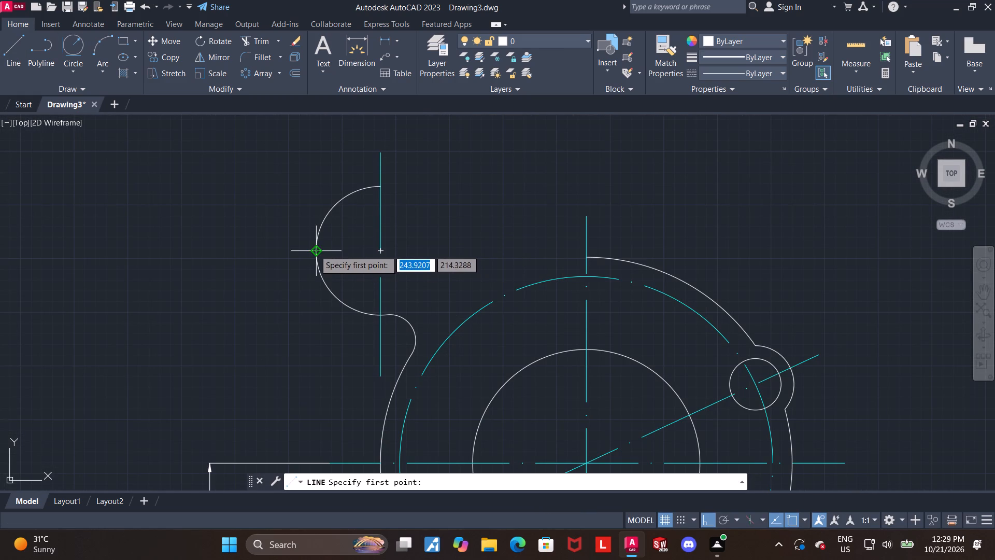
pyautogui.click(415, 250)
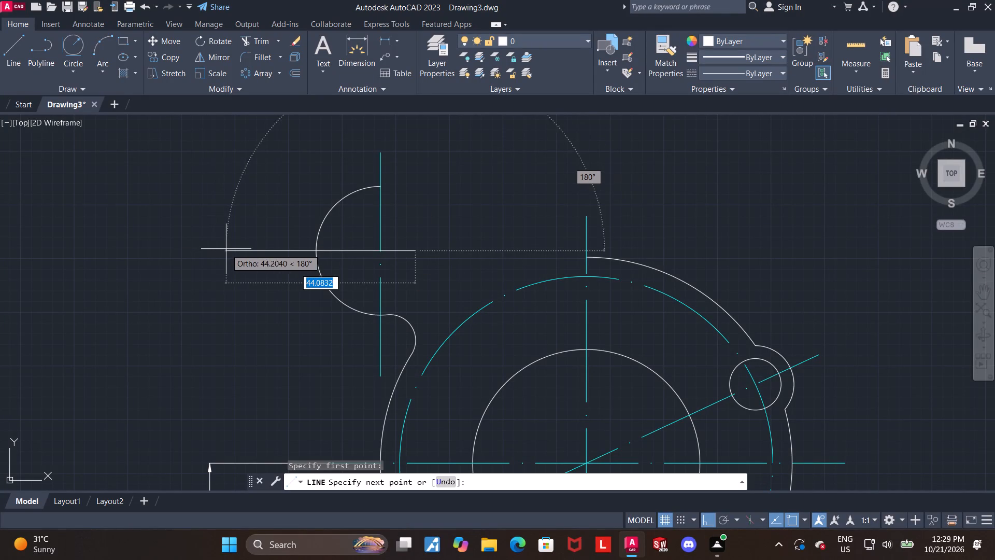
pyautogui.click(296, 251)
pyautogui.press('Escape')
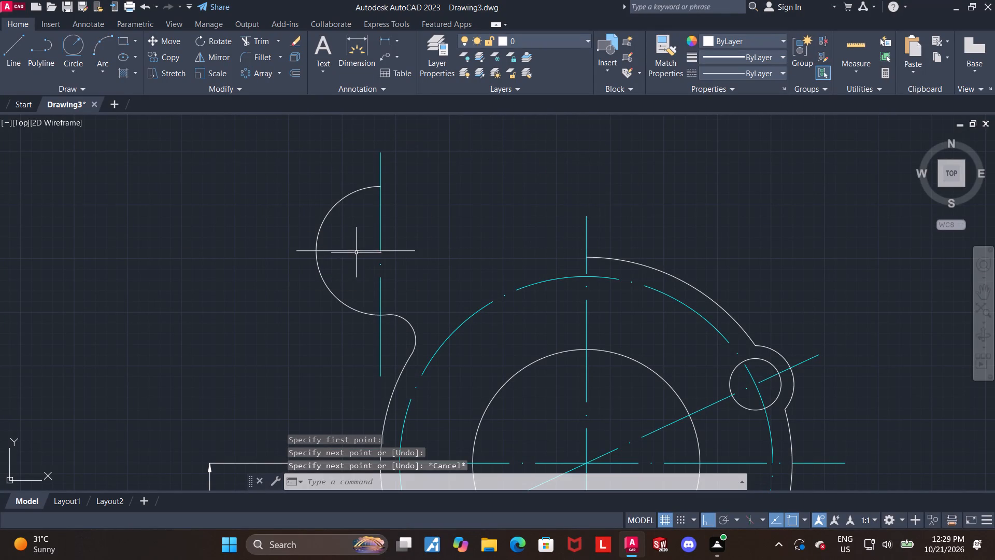
# Give the new horizontal line the dash-dot centerline linetype and cyan color, matching the other centerlines.
pyautogui.click(356, 252)
pyautogui.click(720, 72)
pyautogui.click(722, 118)
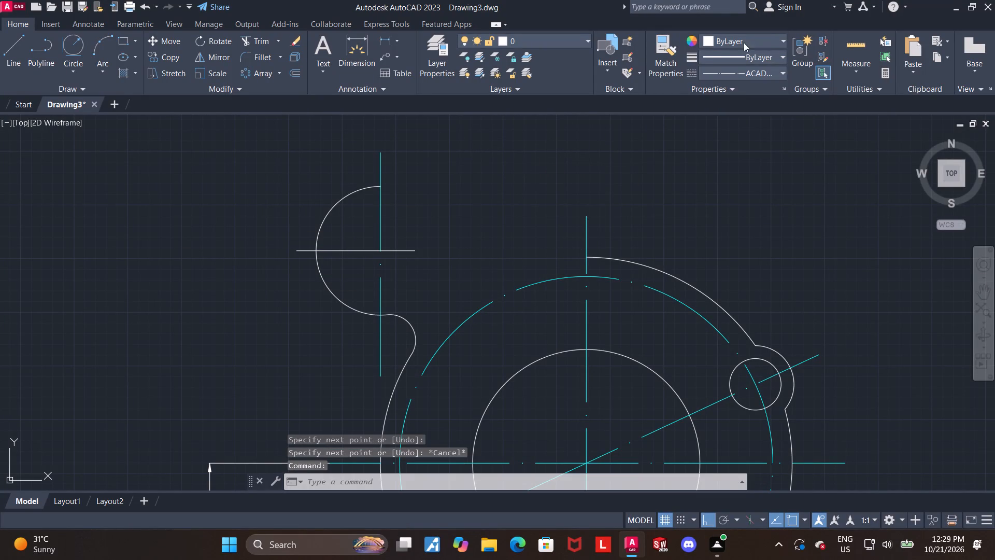
pyautogui.click(744, 43)
pyautogui.click(746, 163)
pyautogui.press('Escape')
# Dimension the vertical distance from the upper-left arc's horizontal centerline to the main horizontal centerline, aligned with the vertical dimension below.
pyautogui.scroll(-2, 547, 205)
pyautogui.moveTo(535, 217); pyautogui.dragTo(509, 189, button='middle')
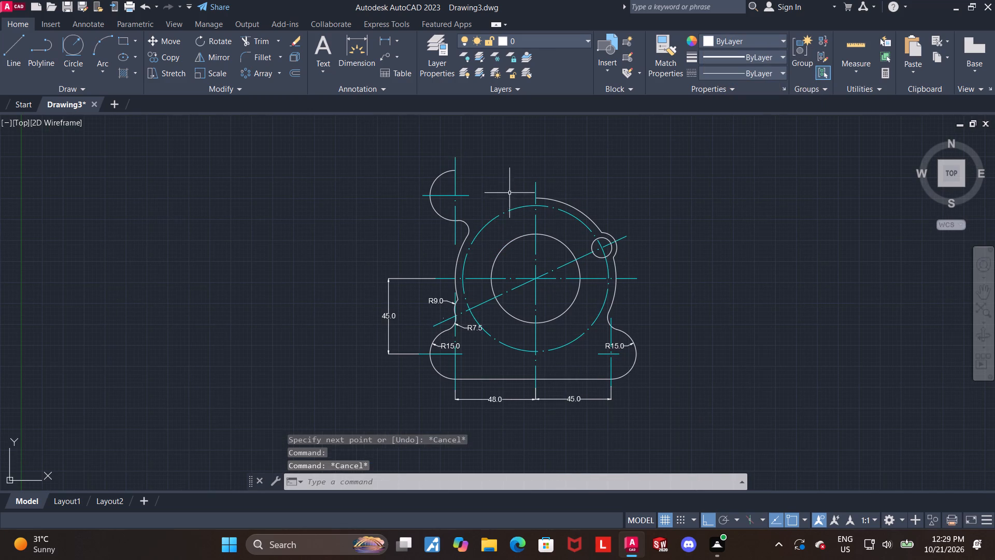
pyautogui.press('Escape')
pyautogui.click(361, 45)
pyautogui.scroll(1, 410, 204)
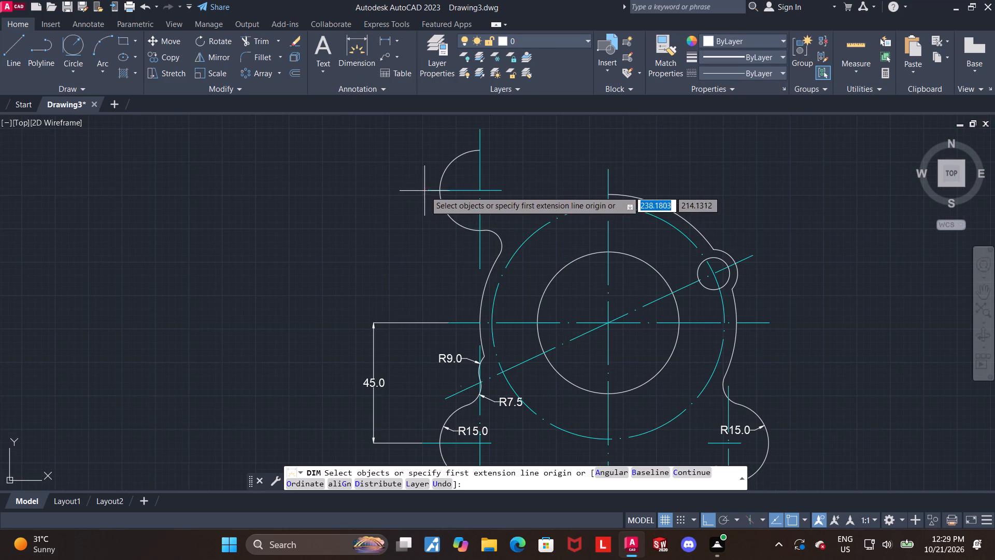
pyautogui.click(429, 190)
pyautogui.click(450, 320)
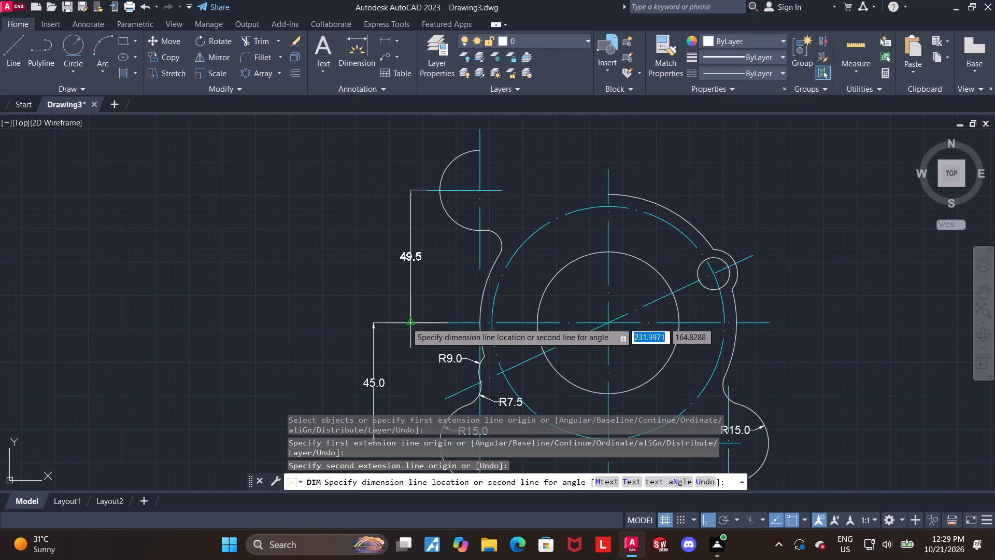
pyautogui.click(372, 321)
pyautogui.press('Escape')
# Examine the dimensioned profile from the base up to the unfinished top area.
pyautogui.moveTo(439, 284); pyautogui.dragTo(428, 282, button='middle')
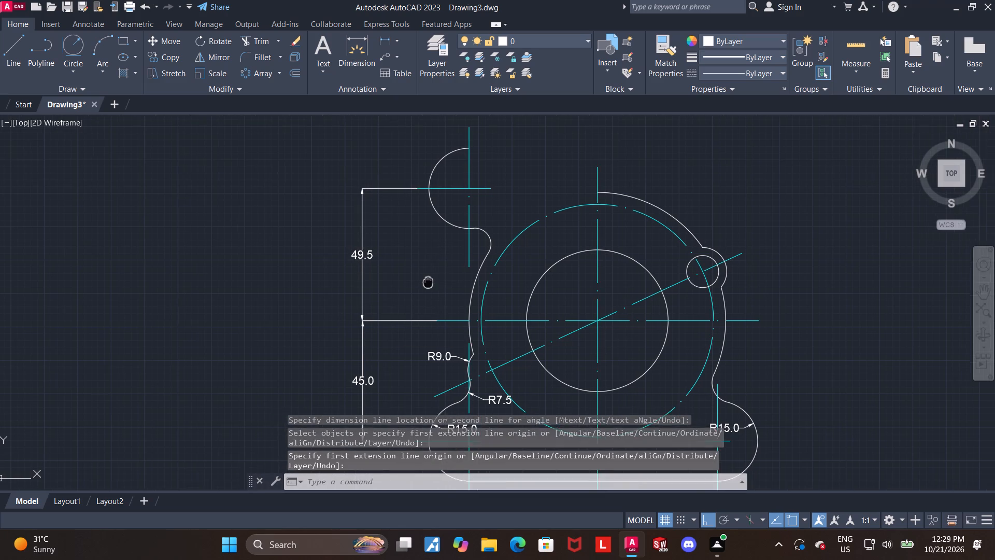
pyautogui.moveTo(428, 282); pyautogui.dragTo(417, 212, button='middle')
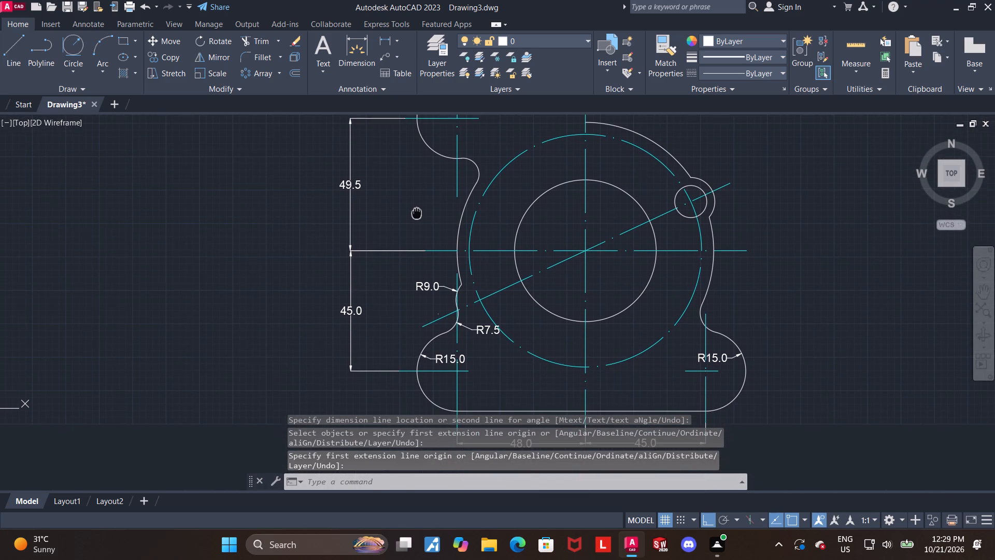
pyautogui.moveTo(417, 212); pyautogui.dragTo(399, 132, button='middle')
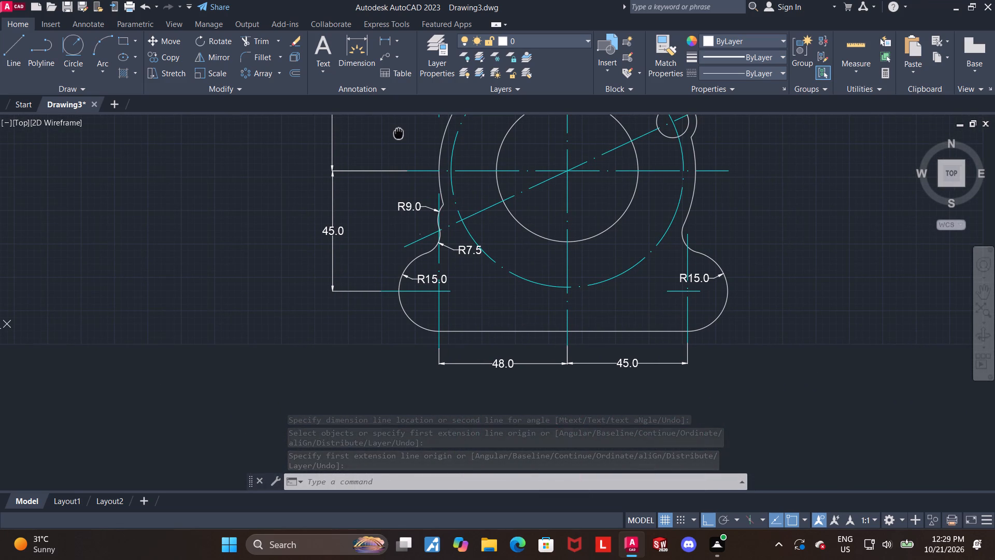
pyautogui.moveTo(399, 132); pyautogui.dragTo(399, 128, button='middle')
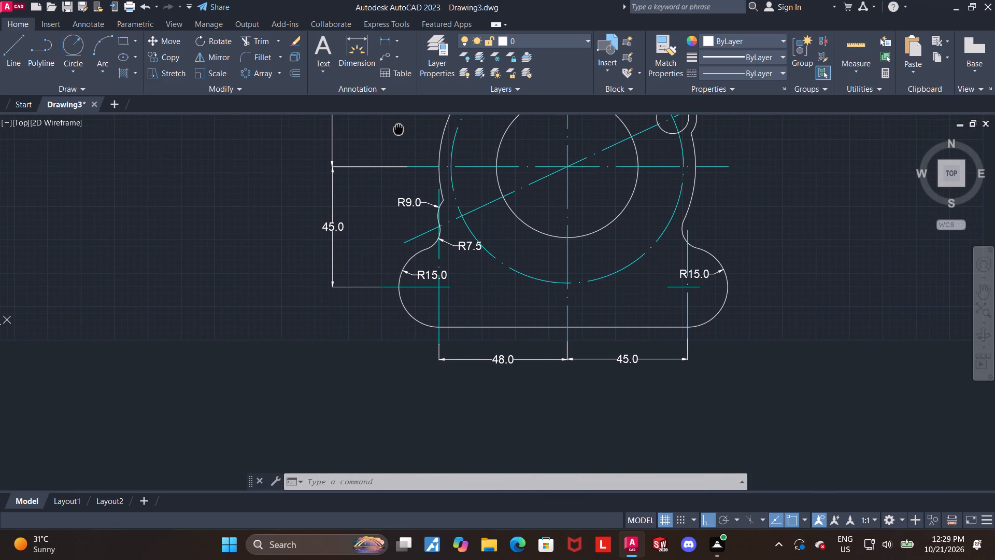
pyautogui.moveTo(399, 128); pyautogui.dragTo(400, 129, button='middle')
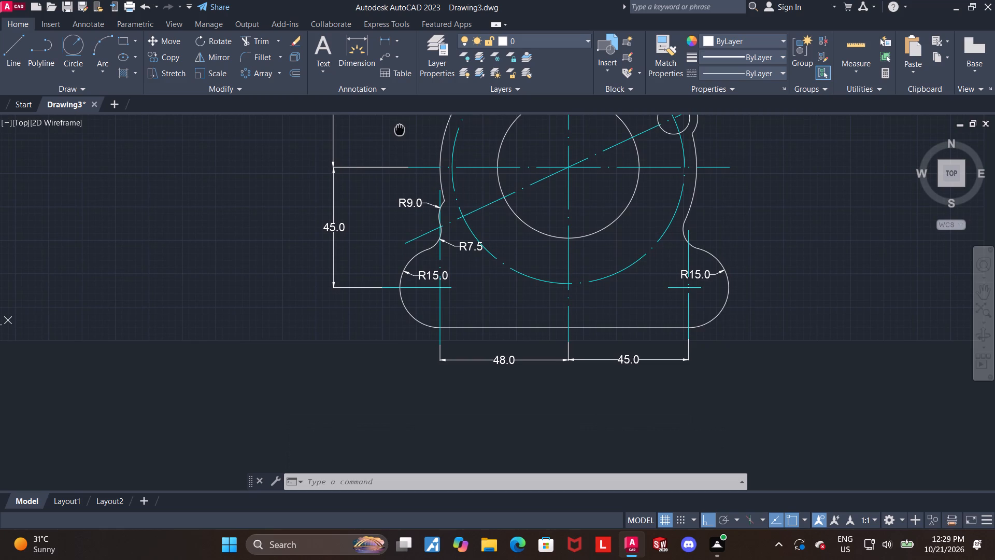
pyautogui.moveTo(400, 129); pyautogui.dragTo(404, 190, button='middle')
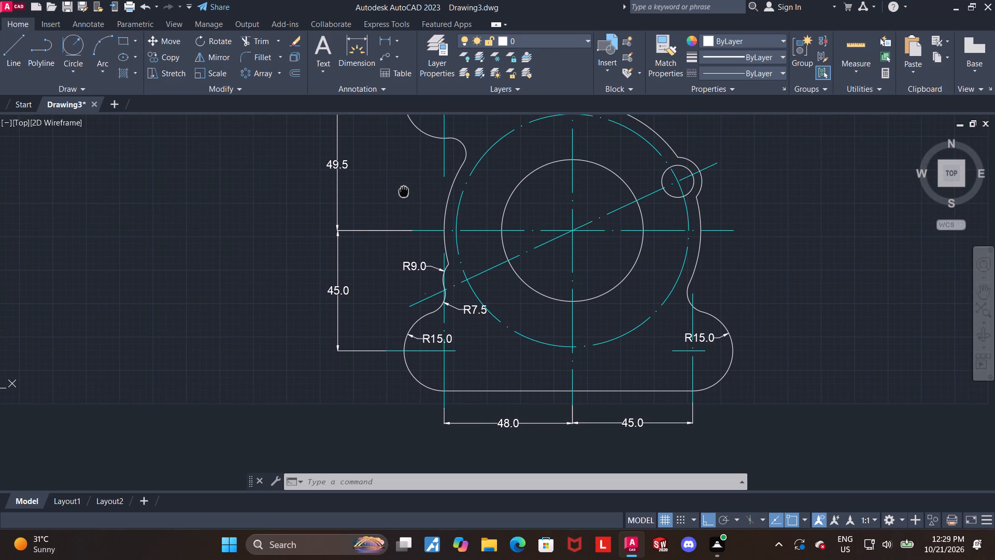
pyautogui.moveTo(404, 190); pyautogui.dragTo(401, 225, button='middle')
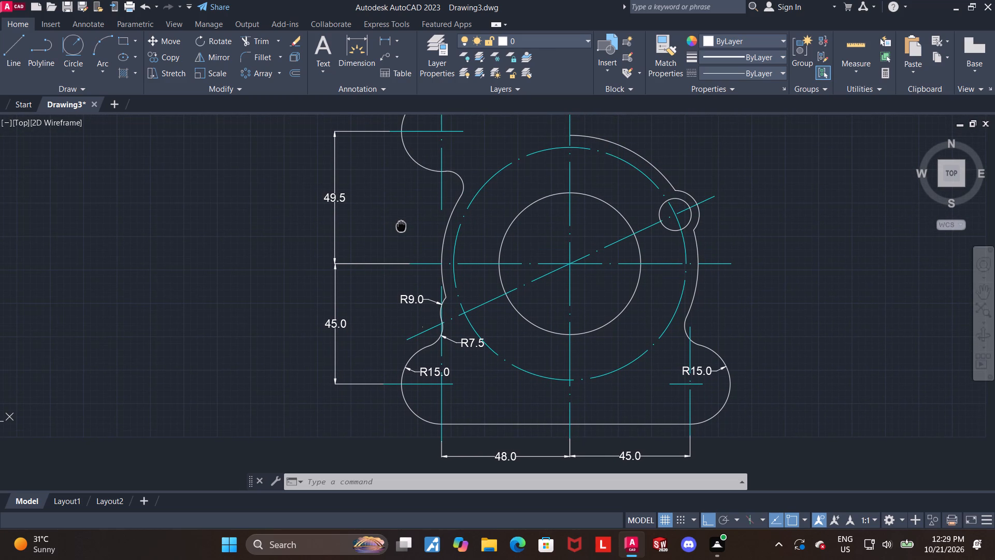
pyautogui.moveTo(401, 225); pyautogui.dragTo(351, 358, button='middle')
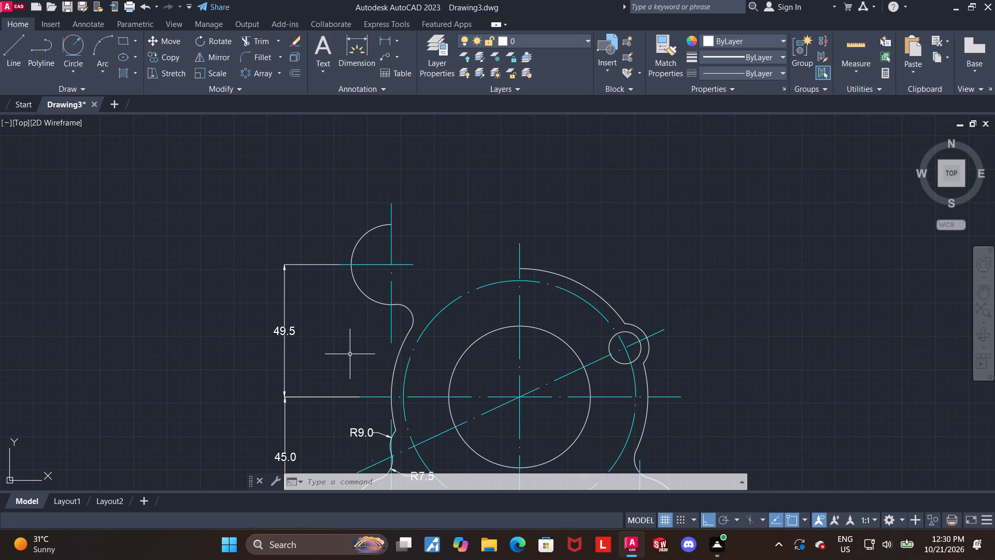
pyautogui.press('Escape')
# Draw a 61.5 mm vertical line straight up from the center of the main circle.
pyautogui.moveTo(437, 284); pyautogui.dragTo(380, 334, button='middle')
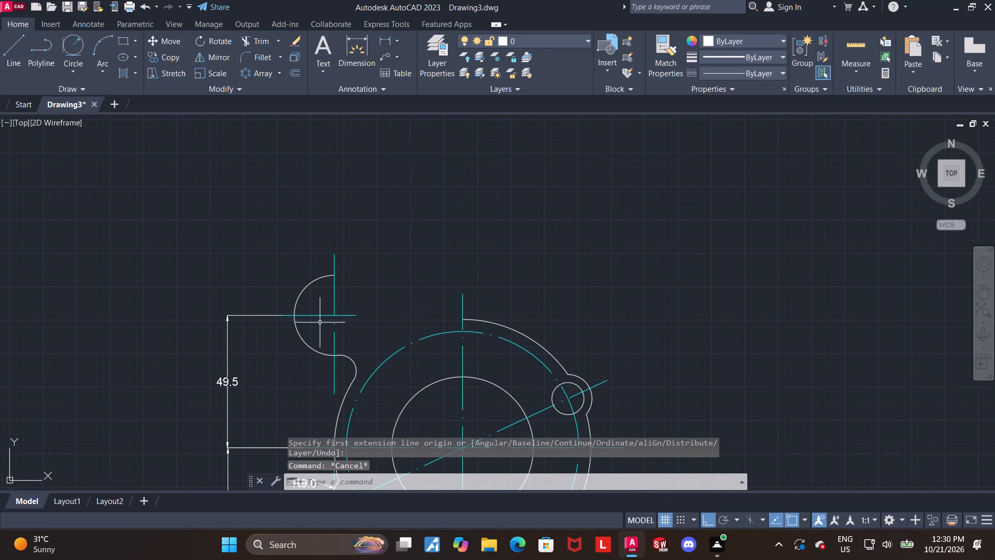
pyautogui.scroll(1, 503, 295)
pyautogui.moveTo(546, 298); pyautogui.dragTo(321, 256, button='middle')
pyautogui.scroll(-1, 325, 250)
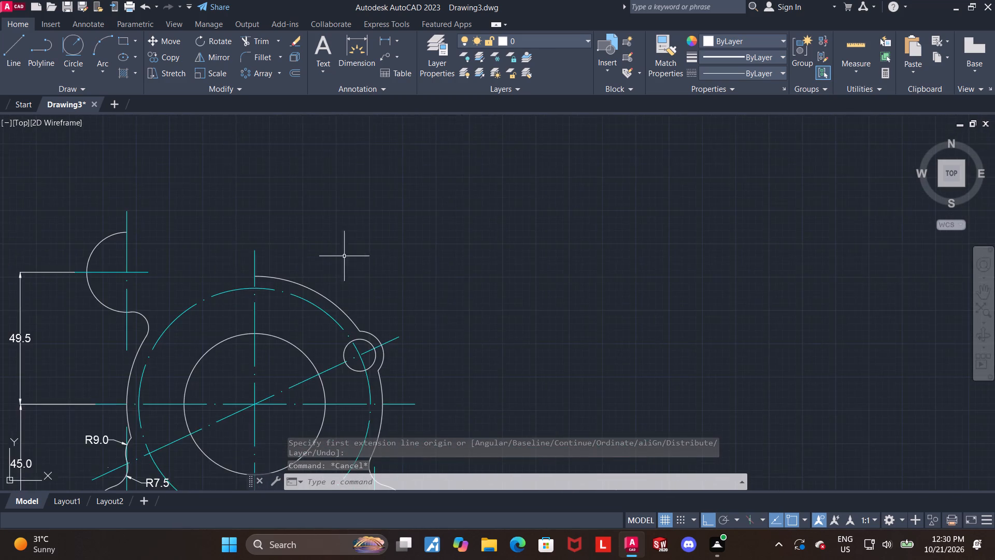
pyautogui.moveTo(353, 253); pyautogui.dragTo(386, 218, button='middle')
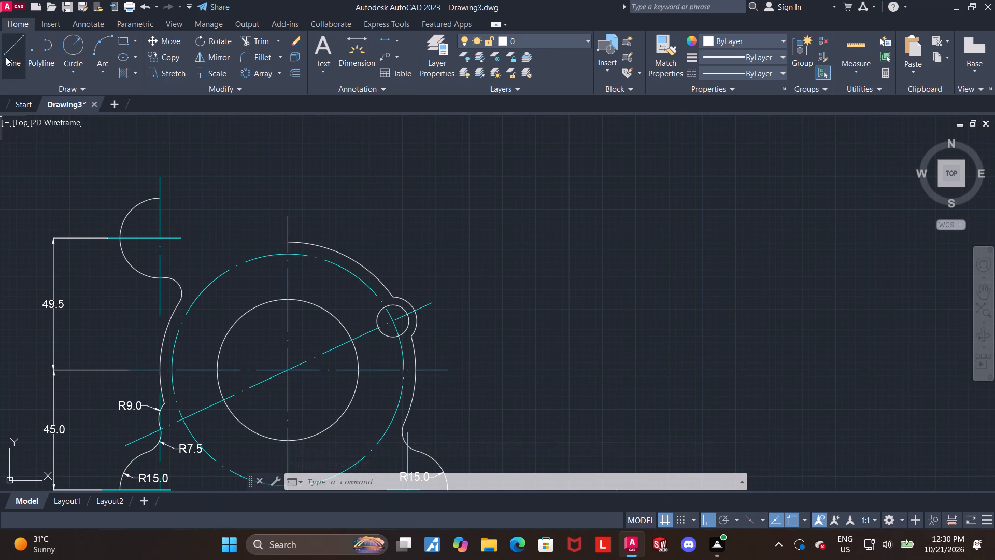
pyautogui.click(6, 40)
pyautogui.scroll(6, 281, 371)
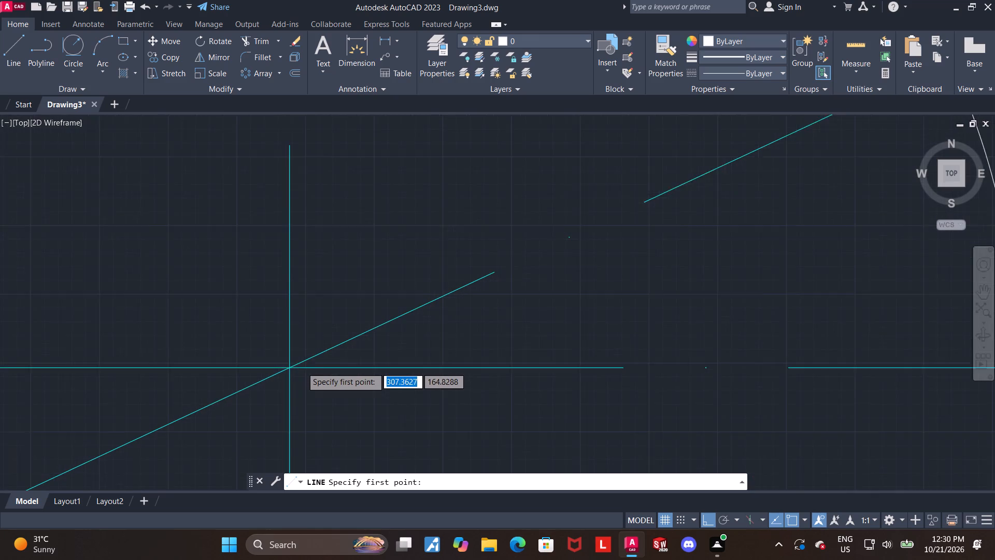
pyautogui.click(280, 371)
pyautogui.scroll(-7, 280, 371)
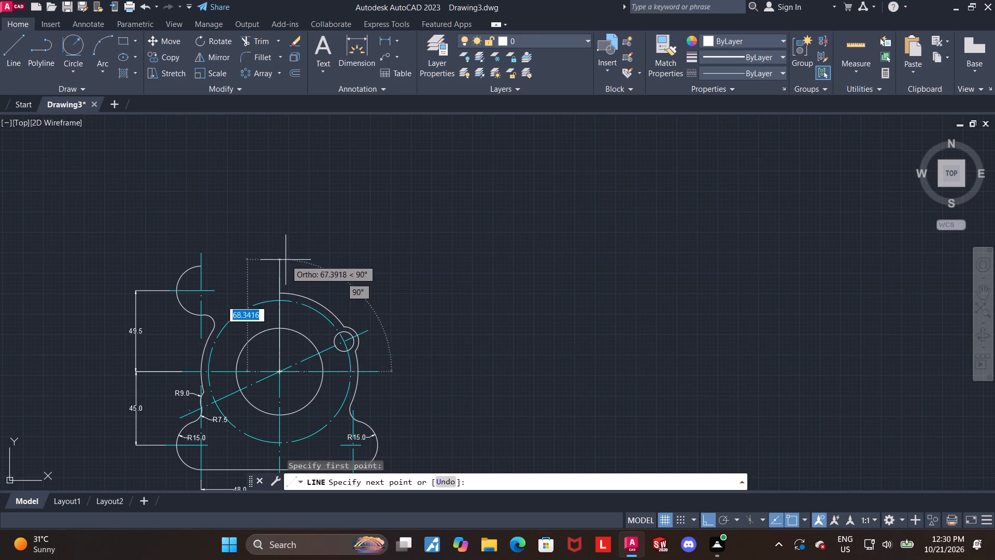
pyautogui.write('61.5')
pyautogui.press('Return')
pyautogui.press('Escape')
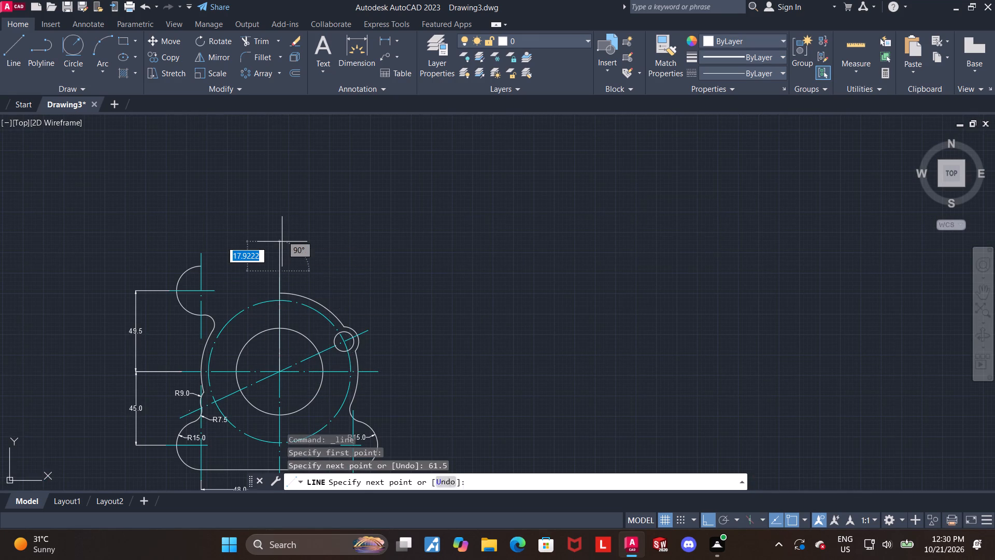
# Draw a circle of radius 13.5 mm centered on the upper end of the new vertical line.
pyautogui.scroll(1, 289, 259)
pyautogui.scroll(3, 269, 301)
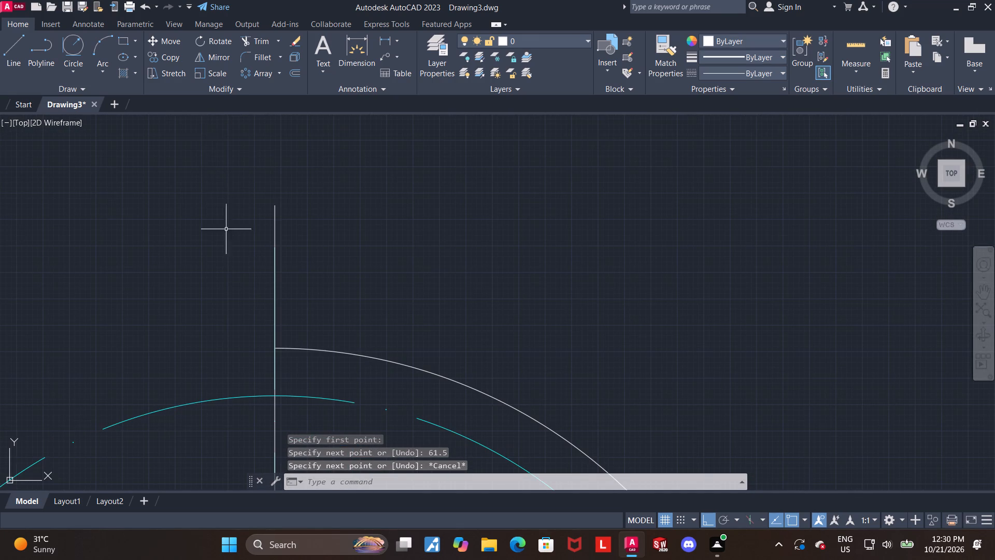
pyautogui.click(74, 67)
pyautogui.click(85, 91)
pyautogui.scroll(-1, 344, 245)
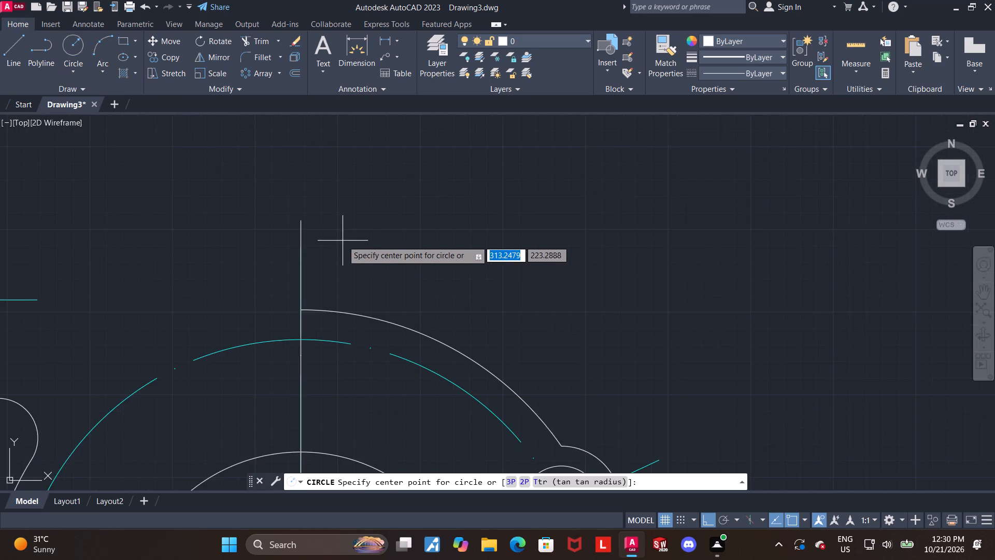
pyautogui.moveTo(357, 237); pyautogui.dragTo(453, 306, button='middle')
pyautogui.scroll(1, 370, 295)
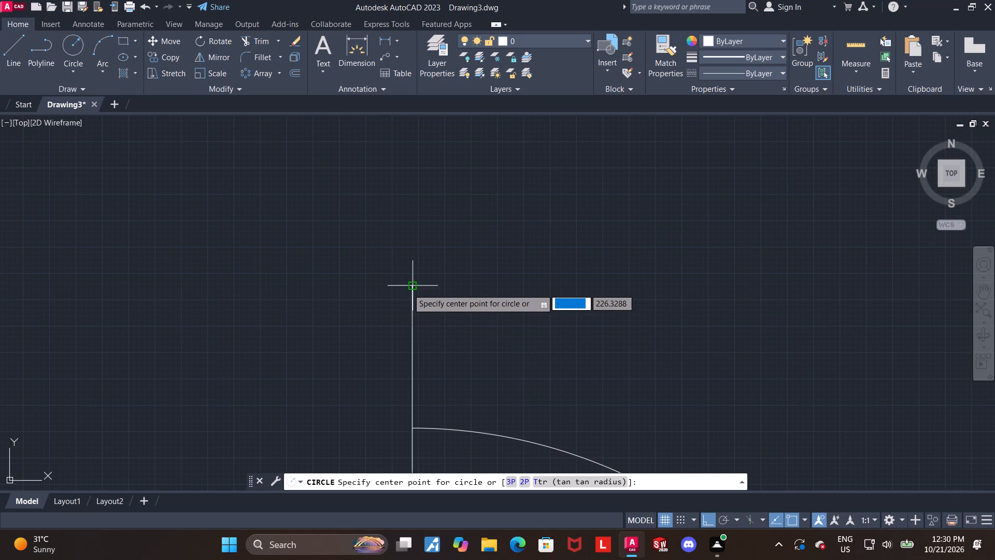
pyautogui.click(414, 285)
pyautogui.write('13.5')
pyautogui.press('Return')
pyautogui.press('Escape')
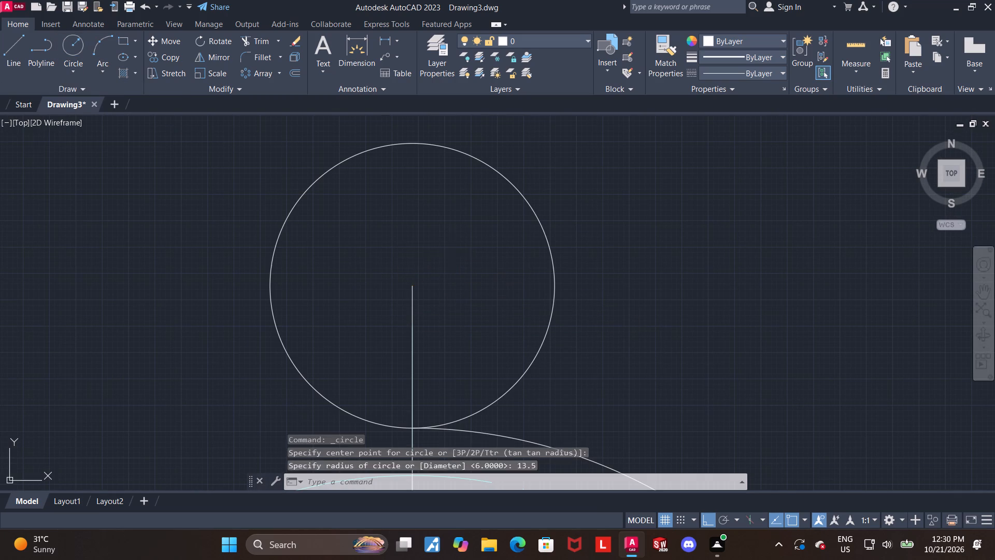
pyautogui.scroll(-4, 466, 251)
pyautogui.moveTo(533, 265); pyautogui.dragTo(516, 198, button='middle')
pyautogui.scroll(2, 445, 229)
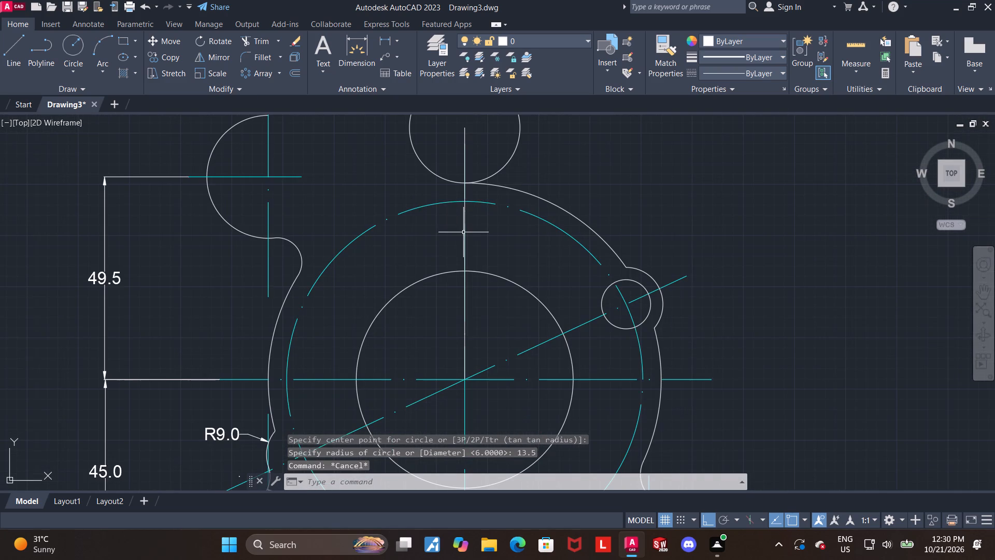
# Delete the white vertical construction line between the main circle's center and the top circle's center.
pyautogui.click(463, 232)
pyautogui.press('Delete')
# Draw a horizontal line about 41 mm long from the upper end of the upper-left arc into the top circle.
pyautogui.moveTo(565, 172); pyautogui.dragTo(548, 184, button='middle')
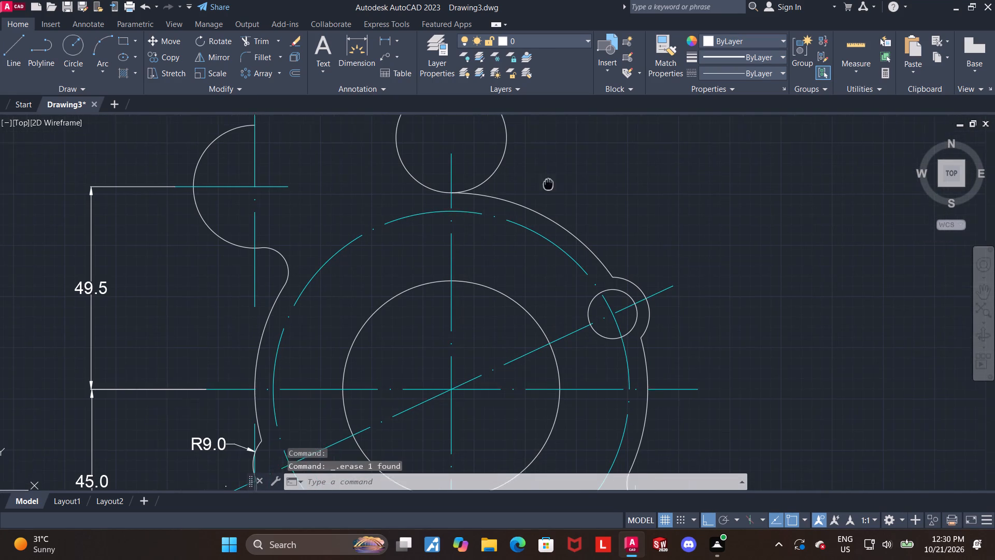
pyautogui.moveTo(548, 184); pyautogui.dragTo(533, 197, button='middle')
pyautogui.moveTo(624, 176); pyautogui.dragTo(562, 212, button='middle')
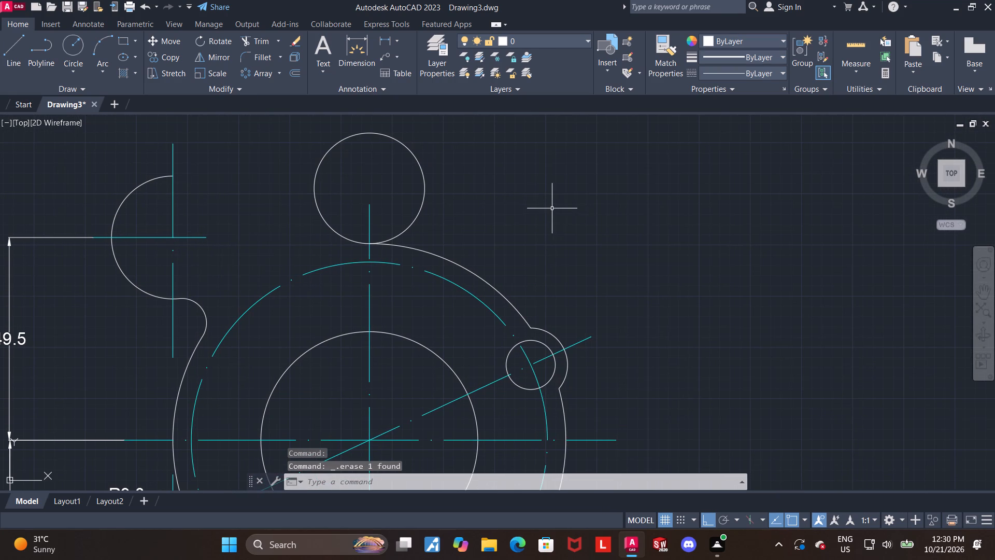
pyautogui.moveTo(546, 213); pyautogui.dragTo(539, 277, button='middle')
pyautogui.press('Escape')
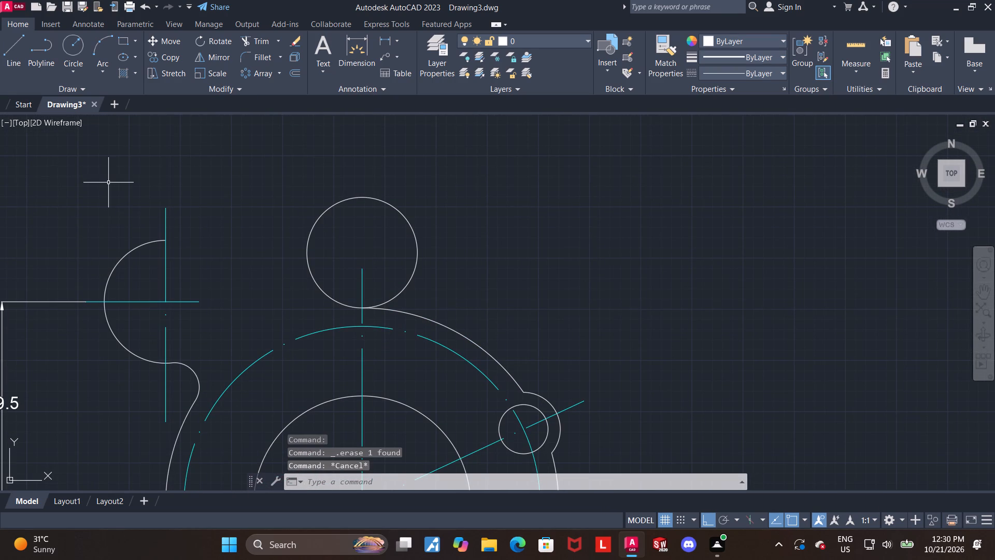
pyautogui.click(11, 44)
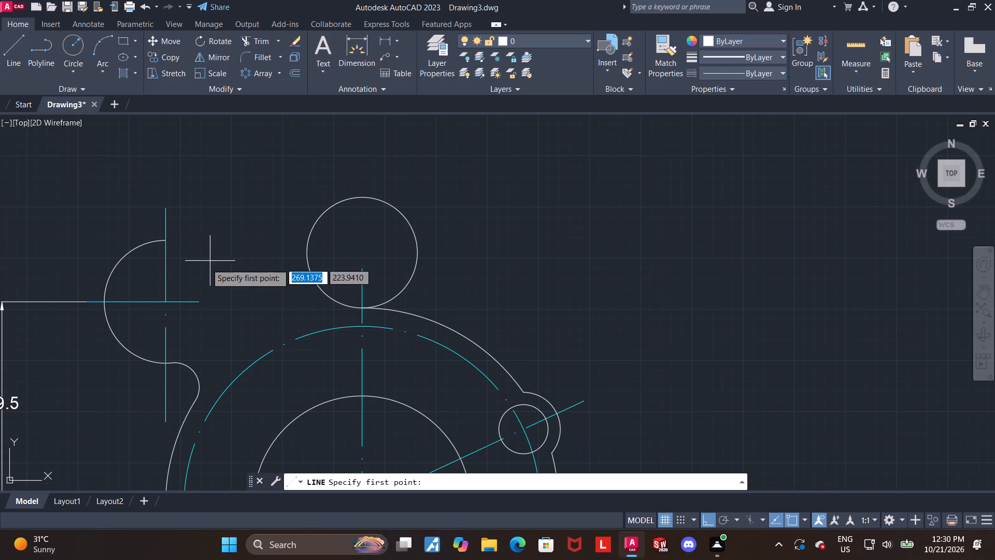
pyautogui.click(166, 242)
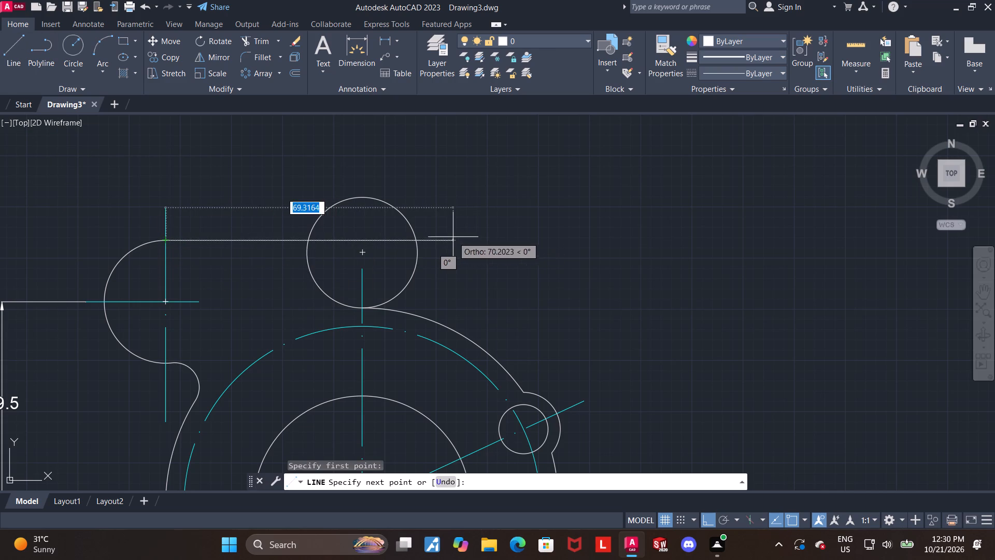
pyautogui.click(333, 233)
pyautogui.press('Escape')
pyautogui.press('Escape')
# Fillet the new horizontal line and the left side of the top circle with a radius of 8.
pyautogui.press('f')
pyautogui.press('Return')
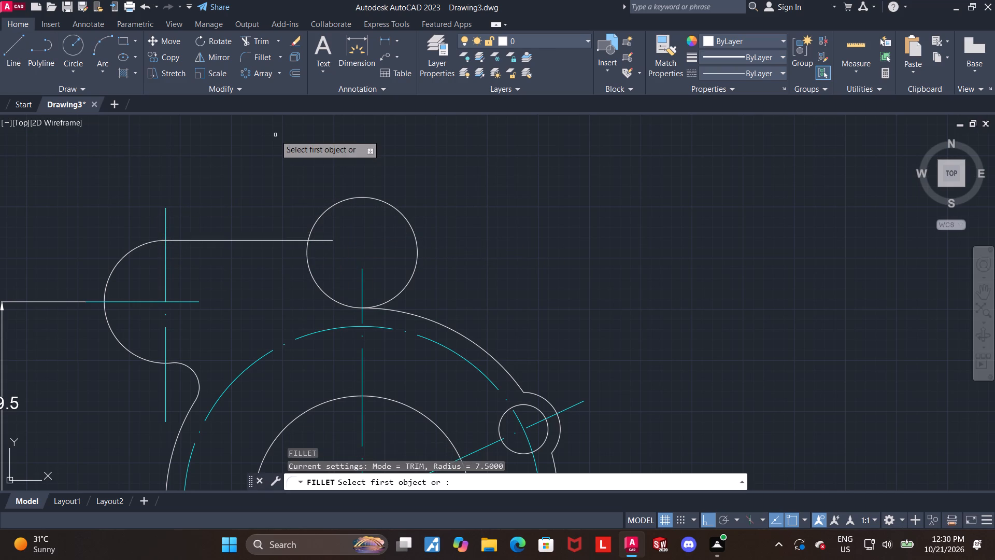
pyautogui.press('r')
pyautogui.press('Return')
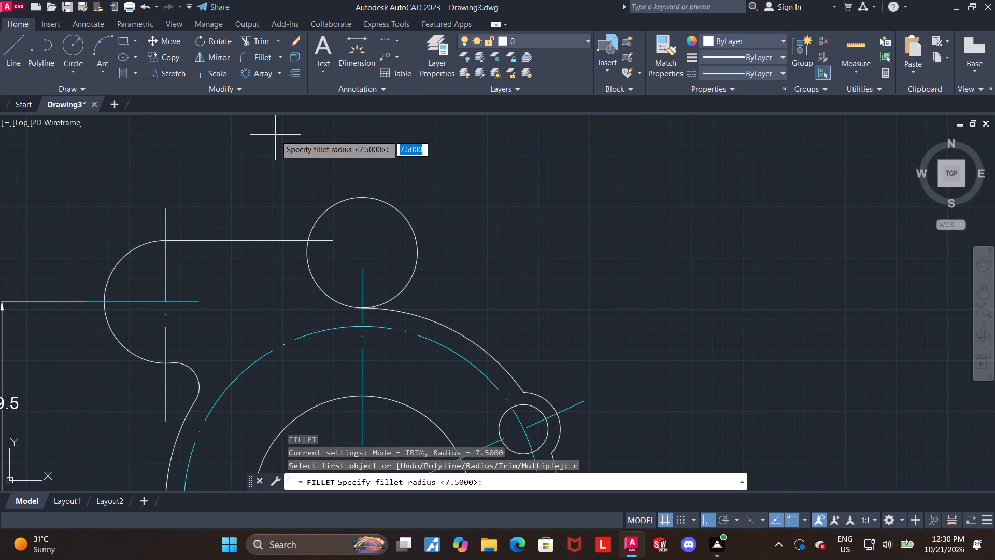
pyautogui.press('8')
pyautogui.press('Return')
pyautogui.click(285, 243)
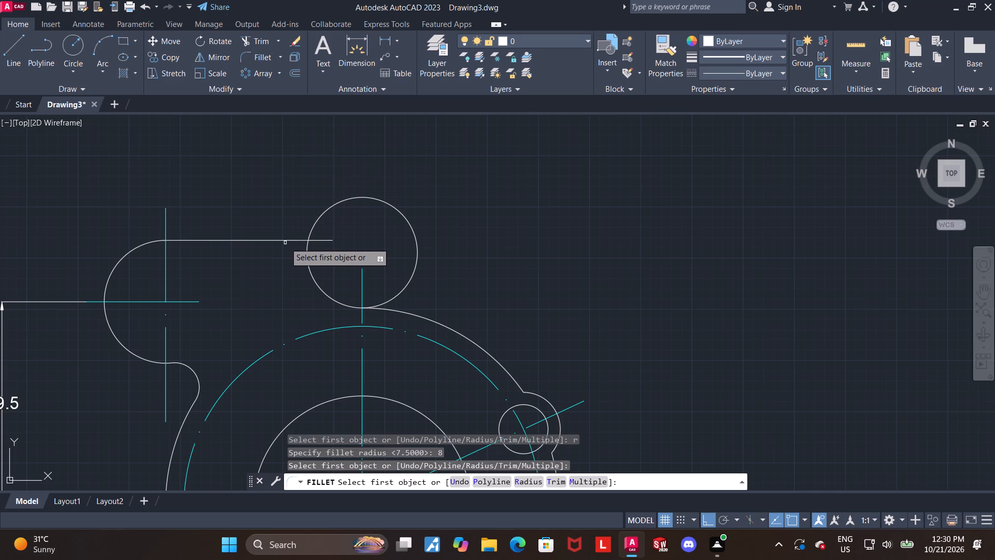
pyautogui.click(288, 241)
pyautogui.click(315, 223)
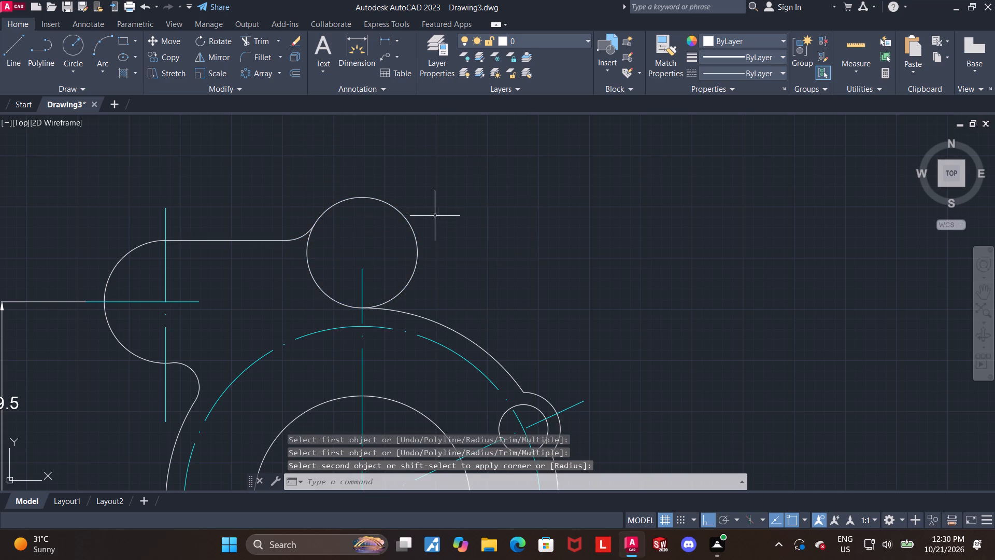
pyautogui.press('Escape')
pyautogui.press('Escape')
# Trim away the lower-left part of the top circle between the new fillet and the large outer arc.
pyautogui.click(260, 37)
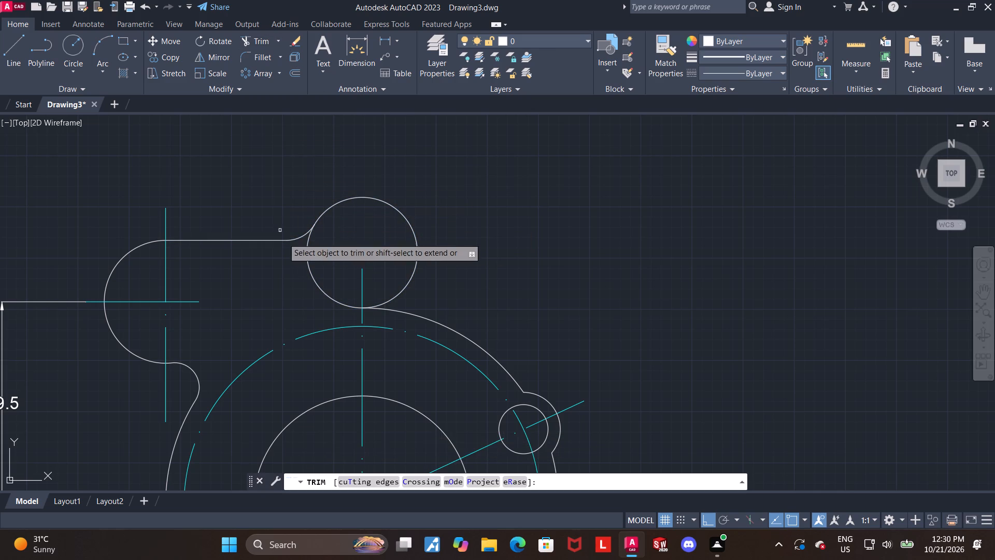
pyautogui.moveTo(307, 265); pyautogui.dragTo(289, 269)
pyautogui.press('Escape')
pyautogui.press('Escape')
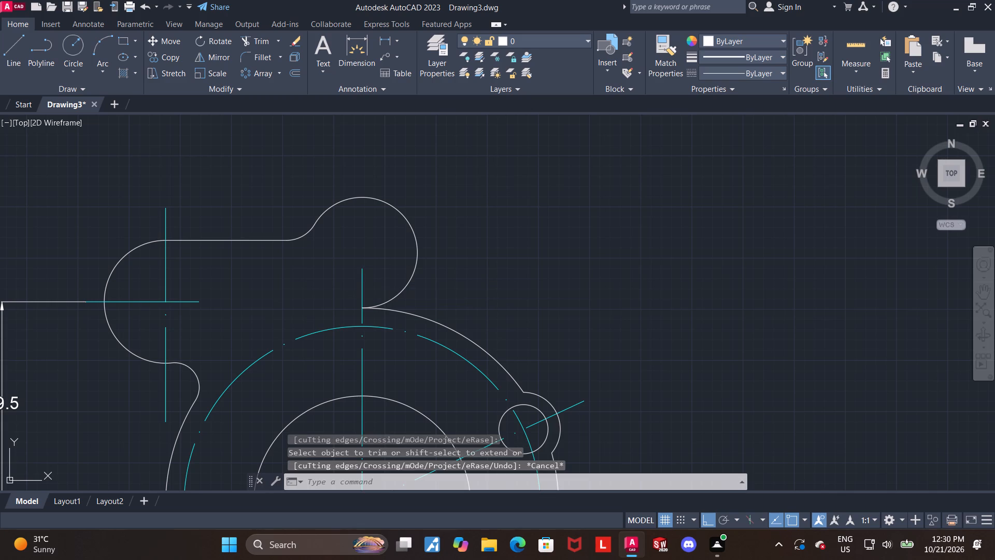
# Fillet the right side of the top arc and the large outer arc with a radius of 22.5.
pyautogui.press('f')
pyautogui.press('Return')
pyautogui.press('r')
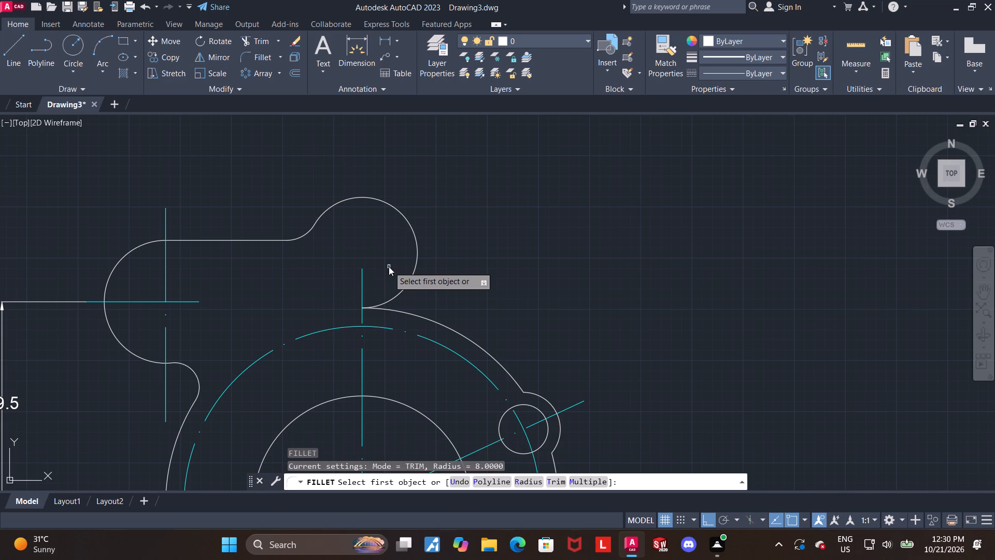
pyautogui.press('Return')
pyautogui.write('22')
pyautogui.write('.5')
pyautogui.press('Return')
pyautogui.click(410, 285)
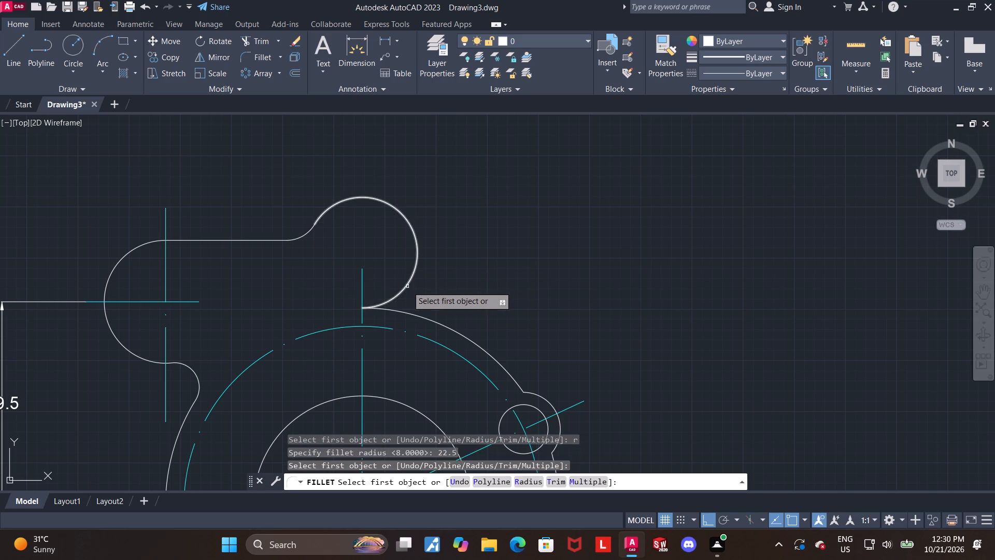
pyautogui.click(407, 286)
pyautogui.click(424, 317)
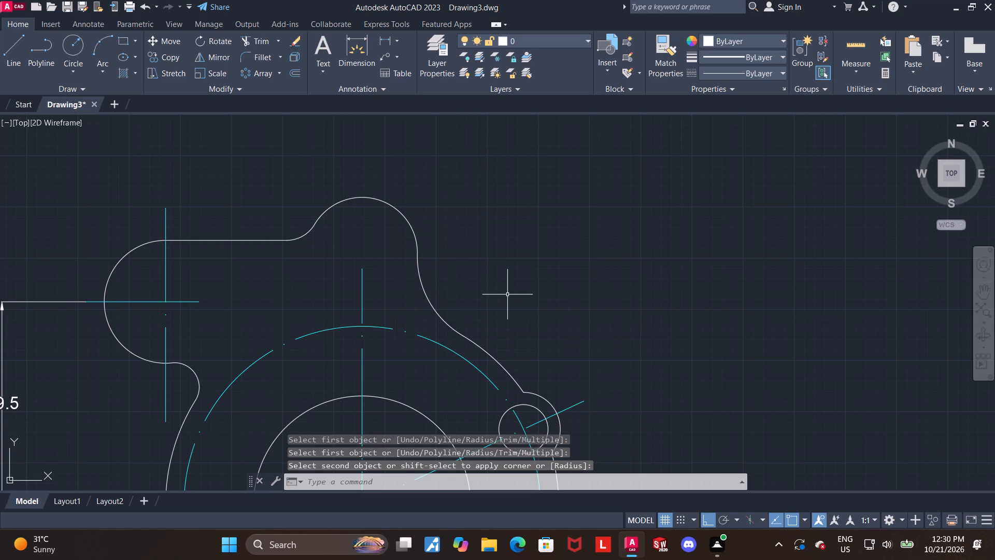
pyautogui.scroll(-1, 510, 292)
pyautogui.moveTo(556, 315); pyautogui.dragTo(522, 247, button='middle')
pyautogui.scroll(-1, 562, 257)
pyautogui.moveTo(588, 268); pyautogui.dragTo(590, 242, button='middle')
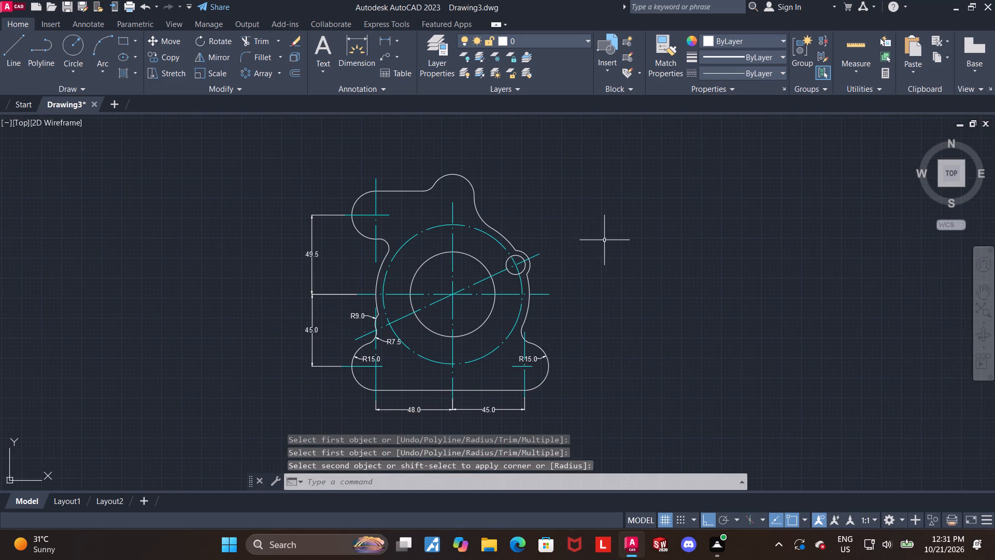
pyautogui.press('Escape')
pyautogui.press('Escape')
pyautogui.press('Escape')
# Draw a vertical line about 25 mm long from the main vertical centerline's upper end to above the top lobe.
pyautogui.moveTo(536, 200); pyautogui.dragTo(516, 241, button='middle')
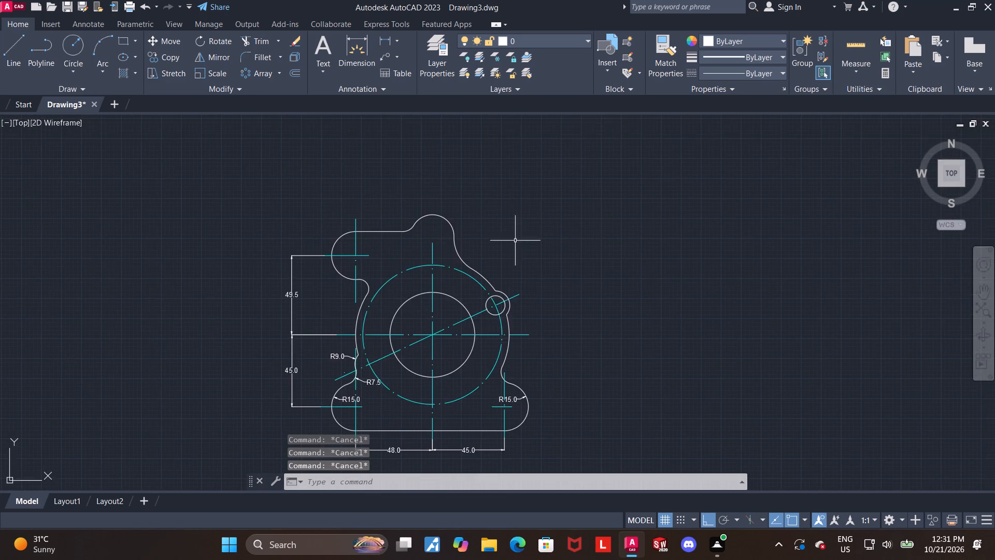
pyautogui.scroll(2, 500, 231)
pyautogui.moveTo(485, 230); pyautogui.dragTo(495, 250, button='middle')
pyautogui.click(14, 48)
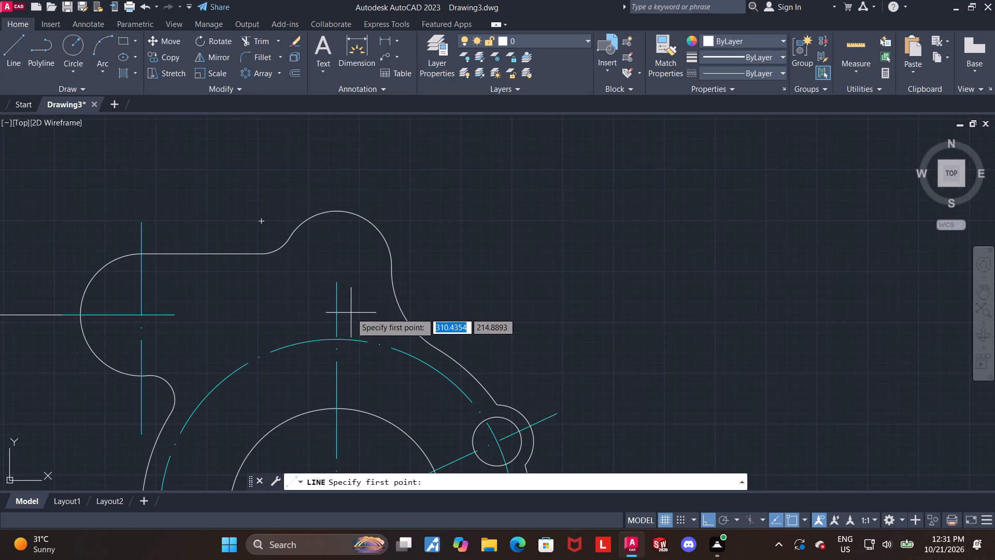
pyautogui.click(337, 283)
pyautogui.scroll(-2, 337, 283)
pyautogui.scroll(2, 339, 229)
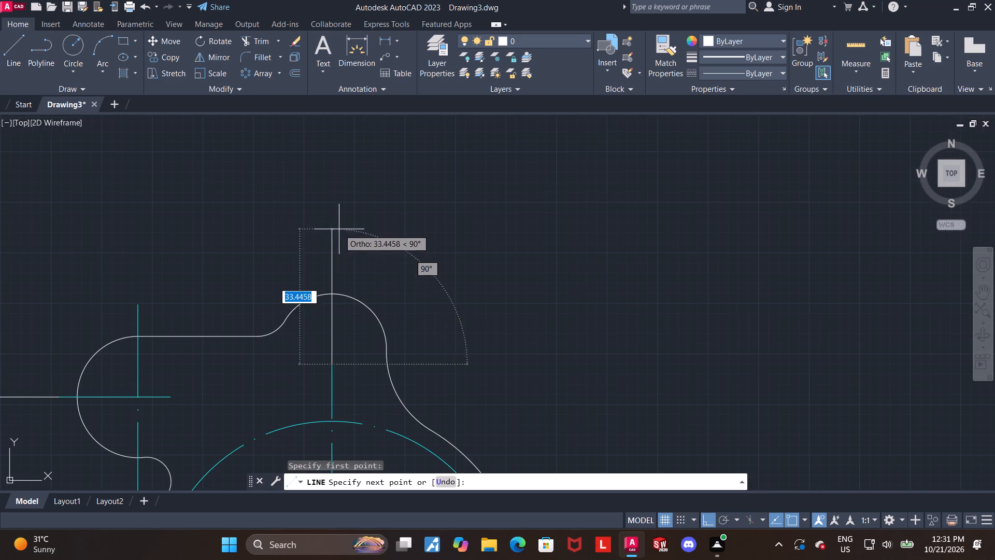
pyautogui.click(329, 260)
pyautogui.press('Escape')
# Give the new vertical line through the top lobe the dash-dot ACAD linetype and the color Cyan.
pyautogui.click(331, 313)
pyautogui.scroll(-2, 406, 323)
pyautogui.moveTo(444, 302); pyautogui.dragTo(450, 225, button='middle')
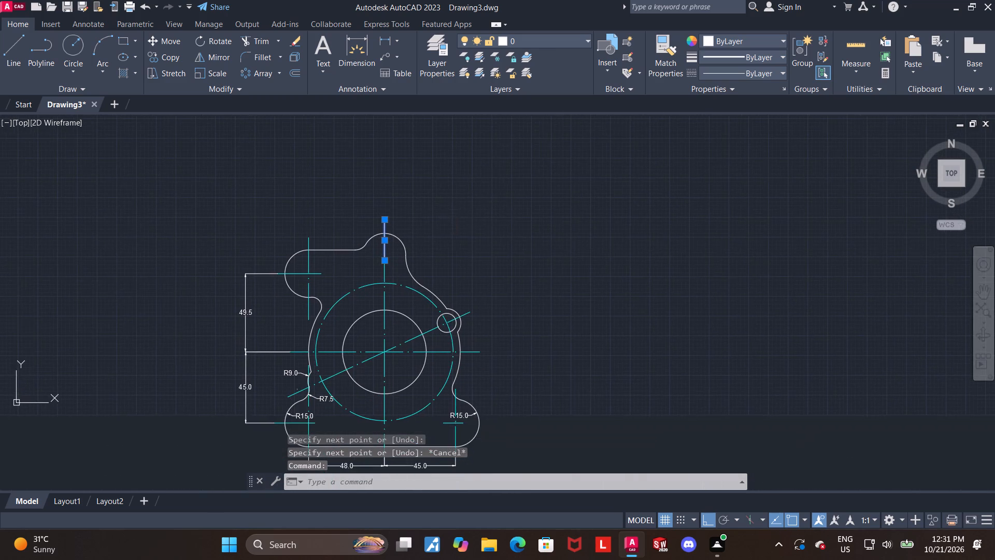
pyautogui.scroll(1, 460, 235)
pyautogui.click(741, 66)
pyautogui.click(740, 116)
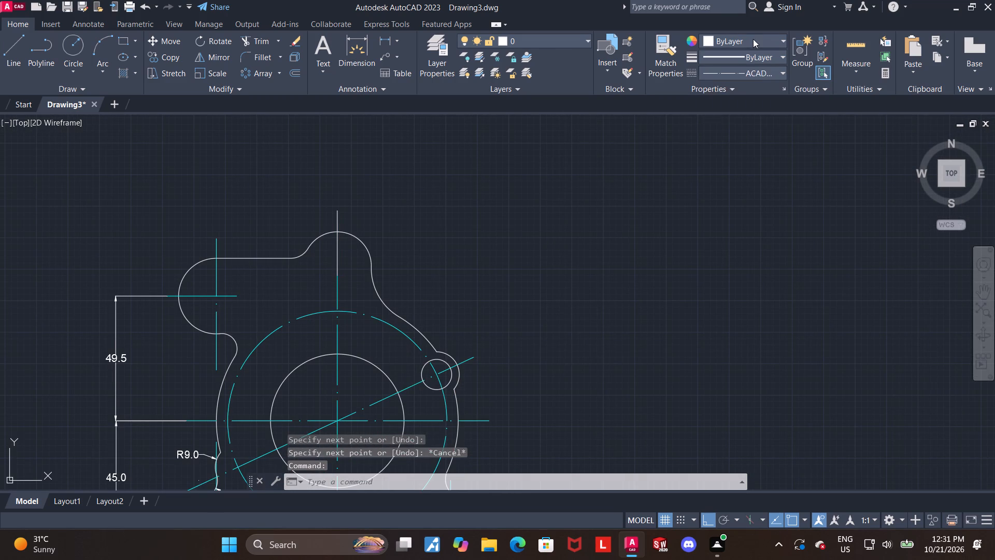
pyautogui.click(753, 37)
pyautogui.click(749, 165)
pyautogui.press('Escape')
# Join the new vertical centerline segment and the main vertical centerline into one line.
pyautogui.click(351, 304)
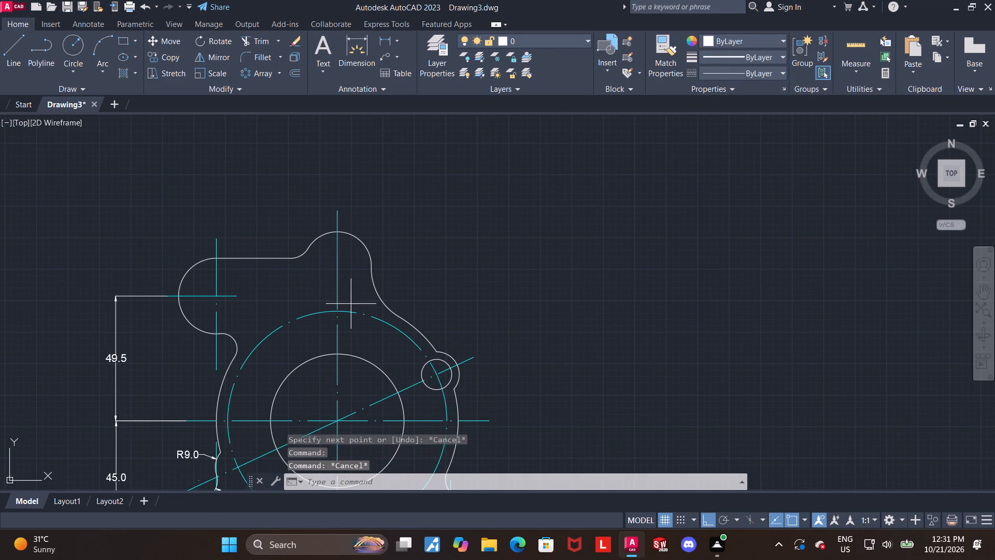
pyautogui.click(330, 264)
pyautogui.press('j')
pyautogui.press('Return')
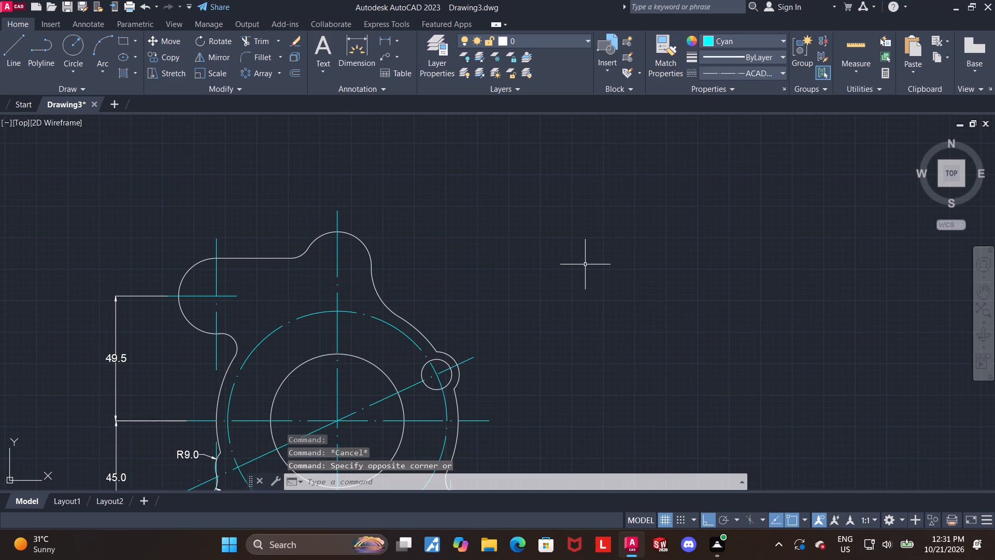
pyautogui.press('Escape')
# Draw a horizontal line from the top arc's right end across the vertical centerline, passing through the arc's center.
pyautogui.scroll(1, 257, 237)
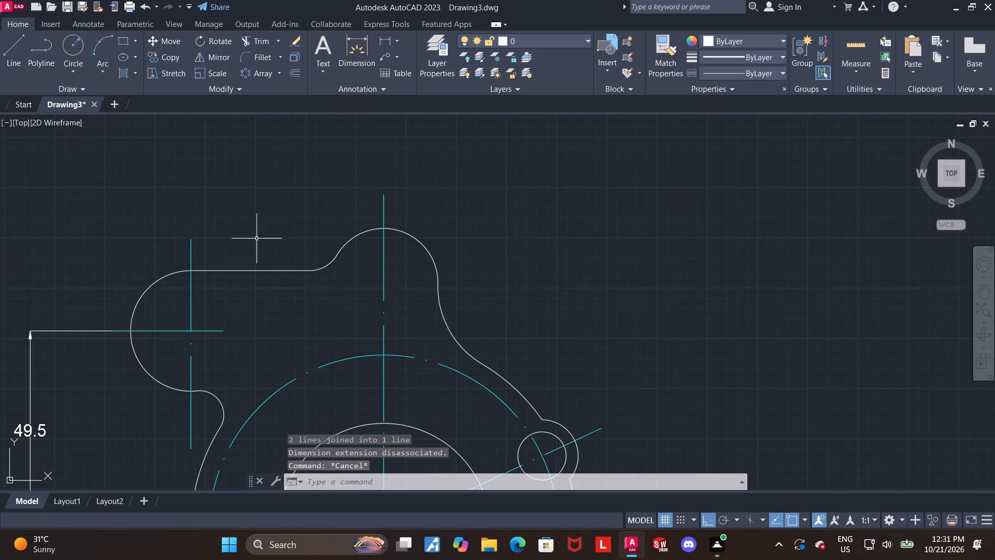
pyautogui.click(11, 47)
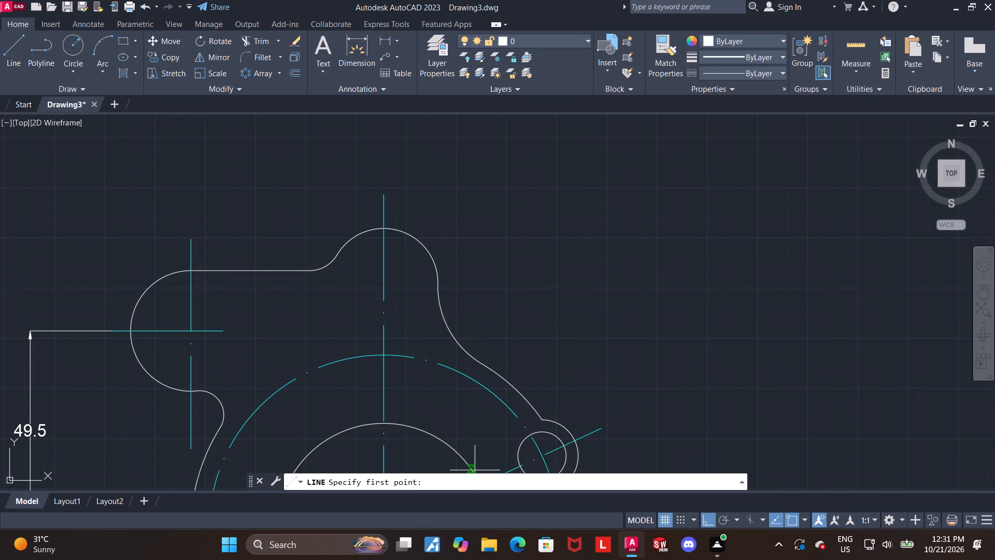
pyautogui.click(435, 283)
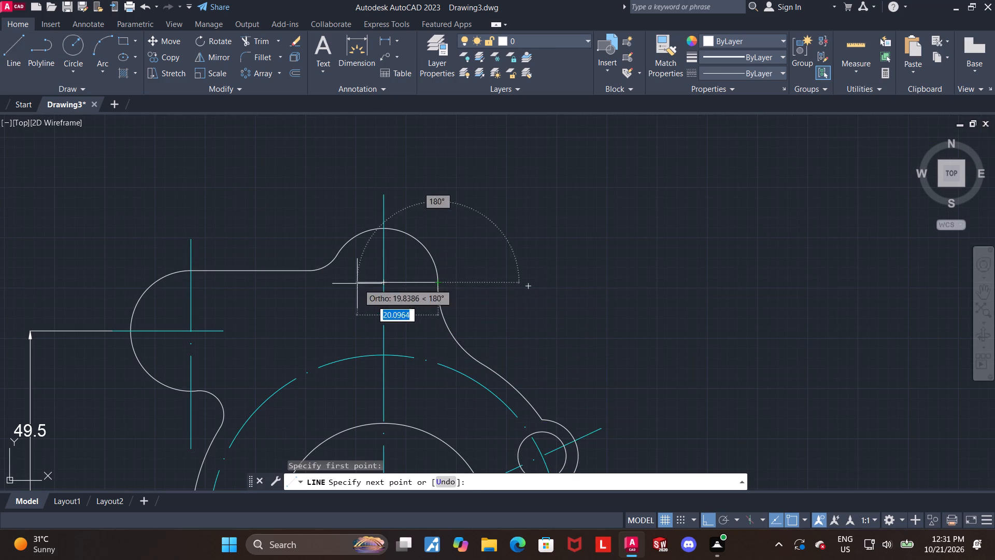
pyautogui.click(340, 285)
pyautogui.press('Escape')
# Give the top lobe's horizontal line the dash-dot ACAD linetype and the color Cyan.
pyautogui.click(396, 283)
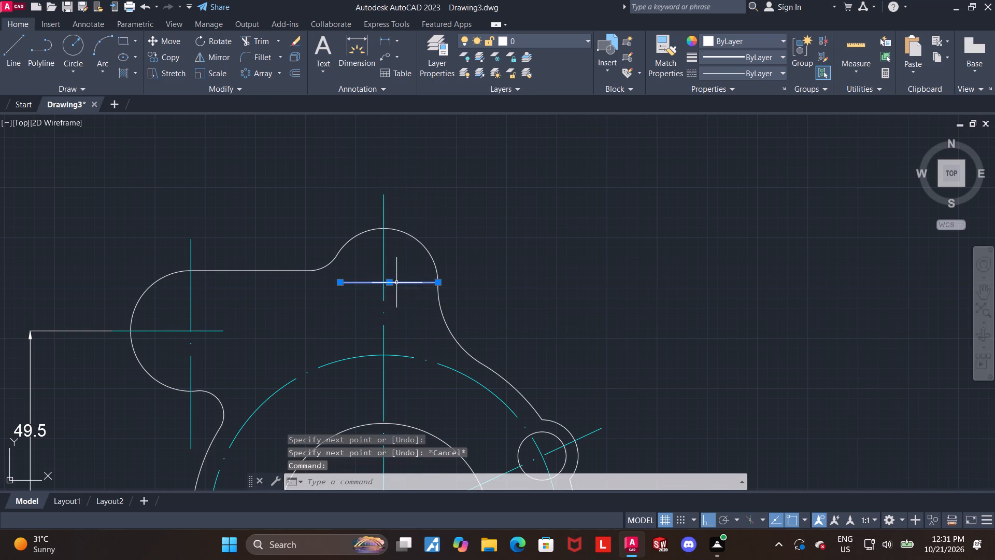
pyautogui.click(733, 71)
pyautogui.click(740, 112)
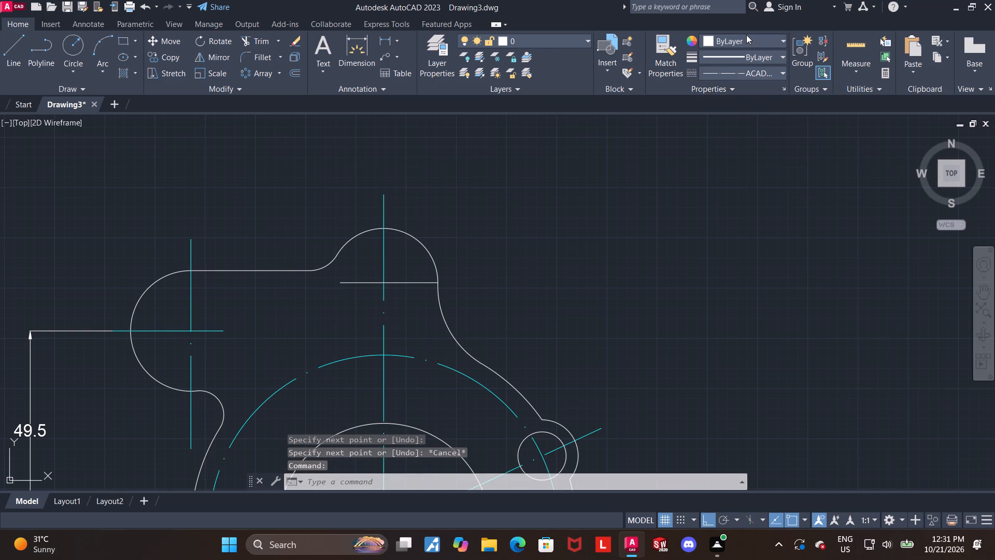
pyautogui.click(746, 35)
pyautogui.click(749, 164)
pyautogui.press('Escape')
# Dimension the vertical distance from the top lobe's horizontal centerline to the main horizontal centerline, placed to the right of the part.
pyautogui.scroll(-2, 661, 243)
pyautogui.moveTo(661, 304); pyautogui.dragTo(627, 260, button='middle')
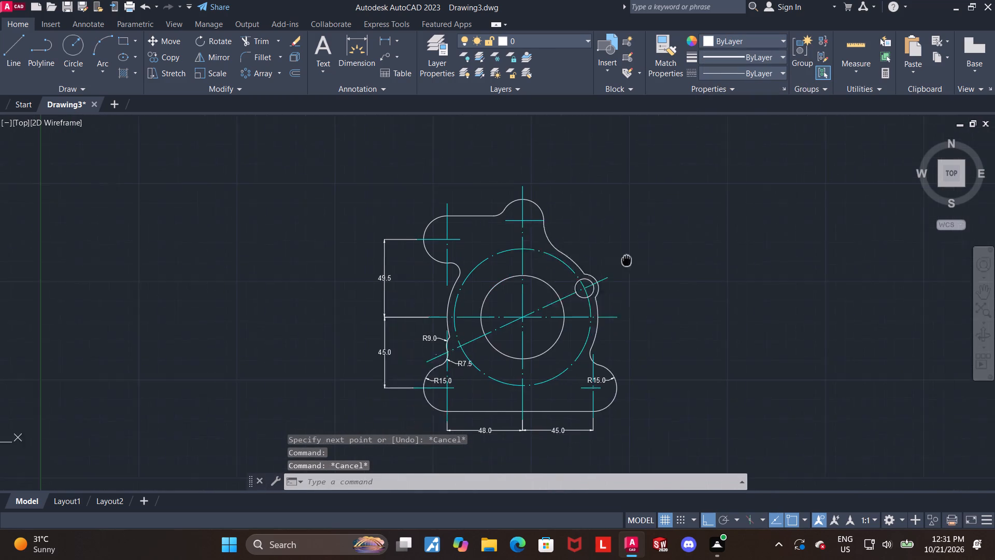
pyautogui.moveTo(627, 260); pyautogui.dragTo(611, 236, button='middle')
pyautogui.moveTo(635, 216); pyautogui.dragTo(632, 234, button='middle')
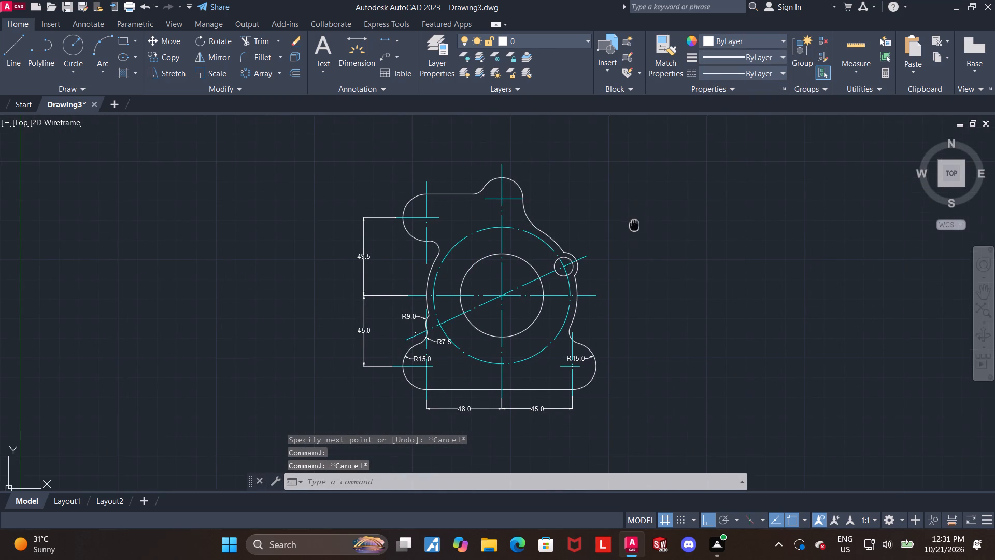
pyautogui.moveTo(632, 234); pyautogui.dragTo(629, 250, button='middle')
pyautogui.scroll(1, 601, 223)
pyautogui.click(355, 41)
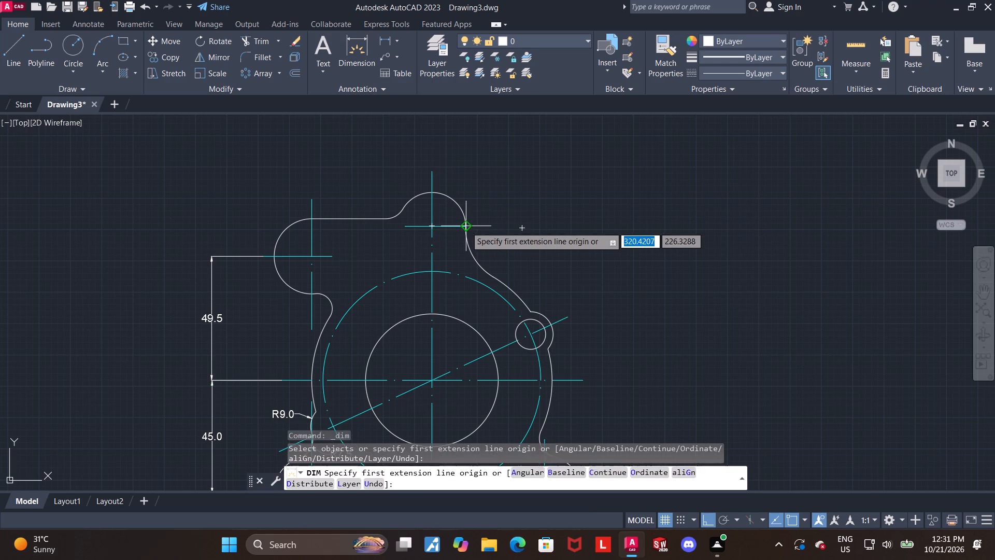
pyautogui.click(464, 228)
pyautogui.scroll(-1, 550, 246)
pyautogui.click(569, 331)
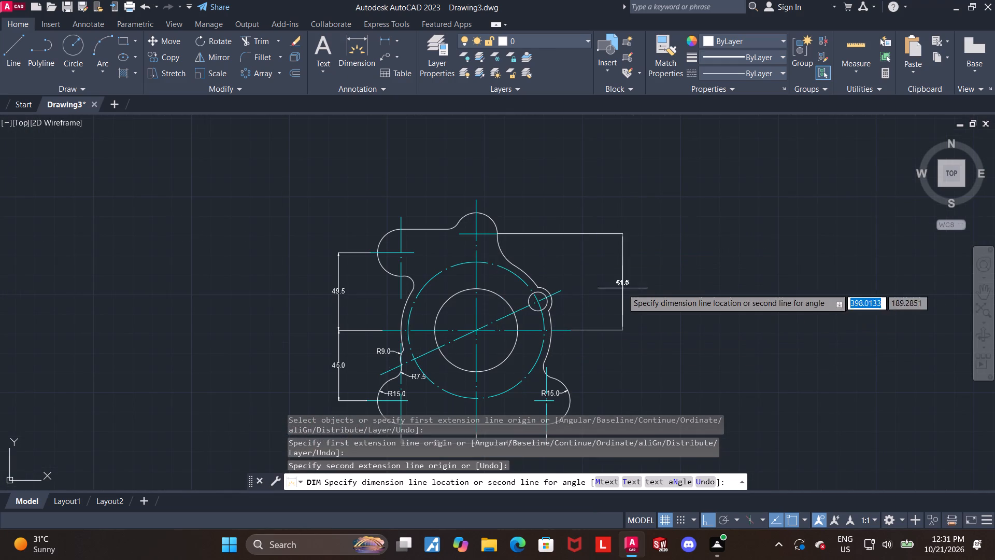
pyautogui.scroll(1, 617, 279)
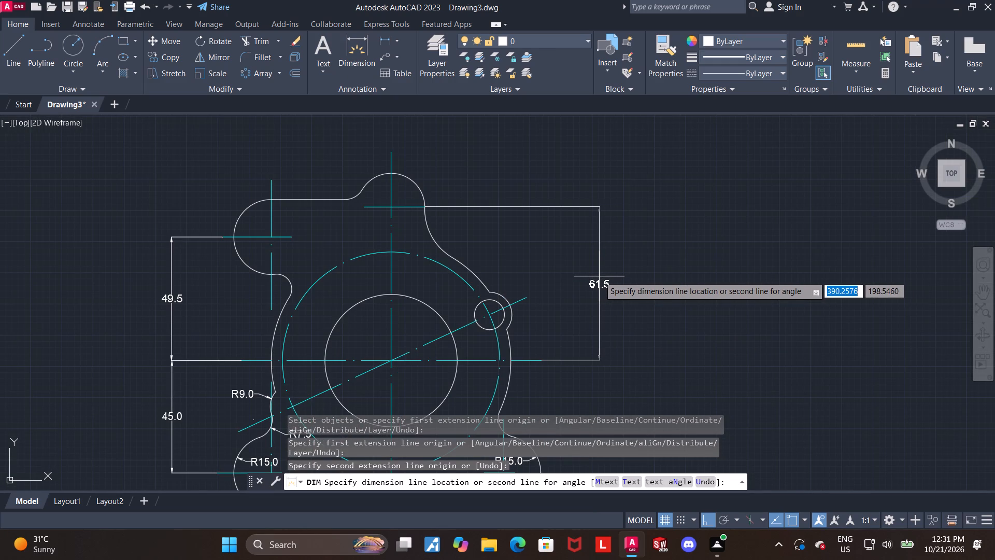
pyautogui.click(599, 276)
pyautogui.press('Escape')
# Dimension the angle between the inclined centerline and the main horizontal centerline, placed just outside the small side lobe.
pyautogui.moveTo(706, 313); pyautogui.dragTo(719, 293, button='middle')
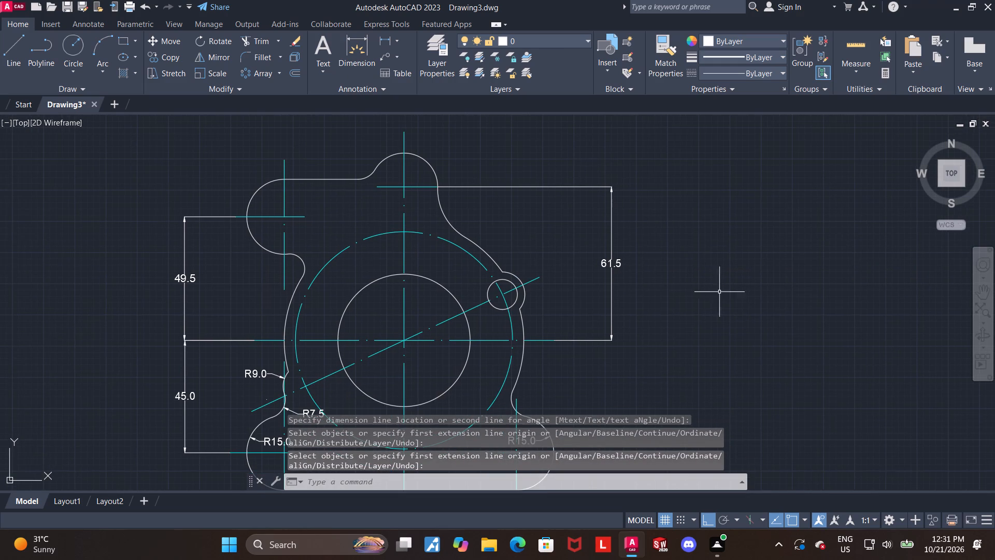
pyautogui.scroll(1, 544, 198)
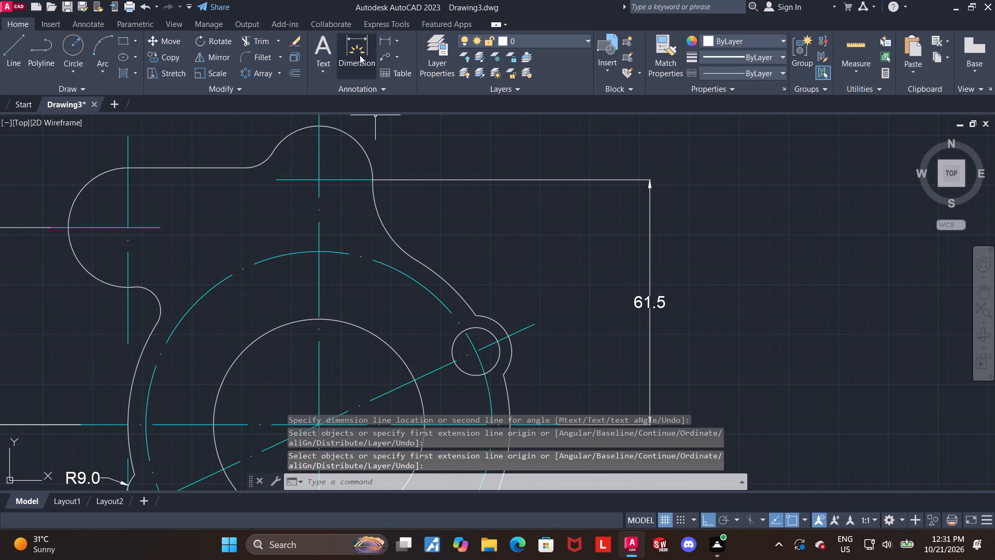
pyautogui.click(358, 51)
pyautogui.scroll(-2, 606, 281)
pyautogui.scroll(2, 571, 352)
pyautogui.click(488, 269)
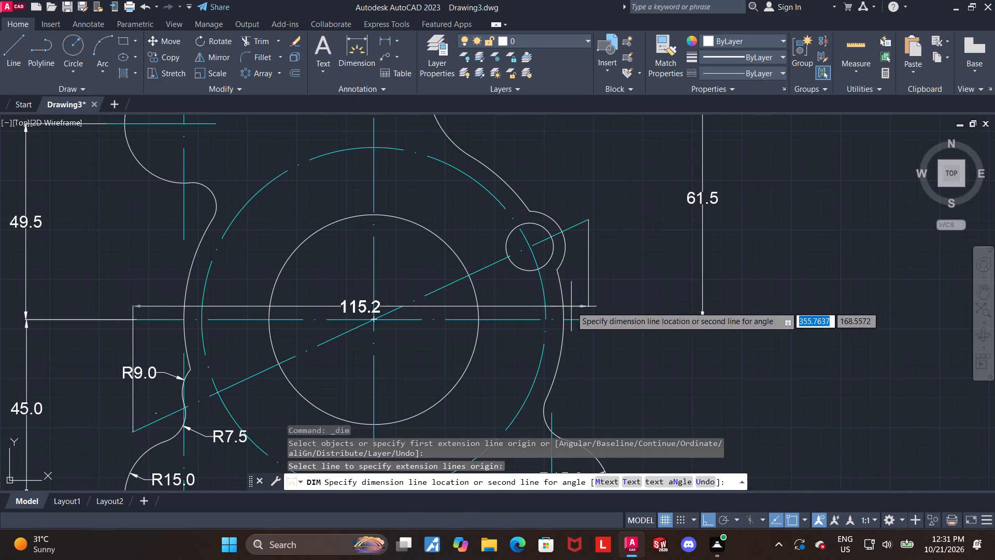
pyautogui.click(579, 318)
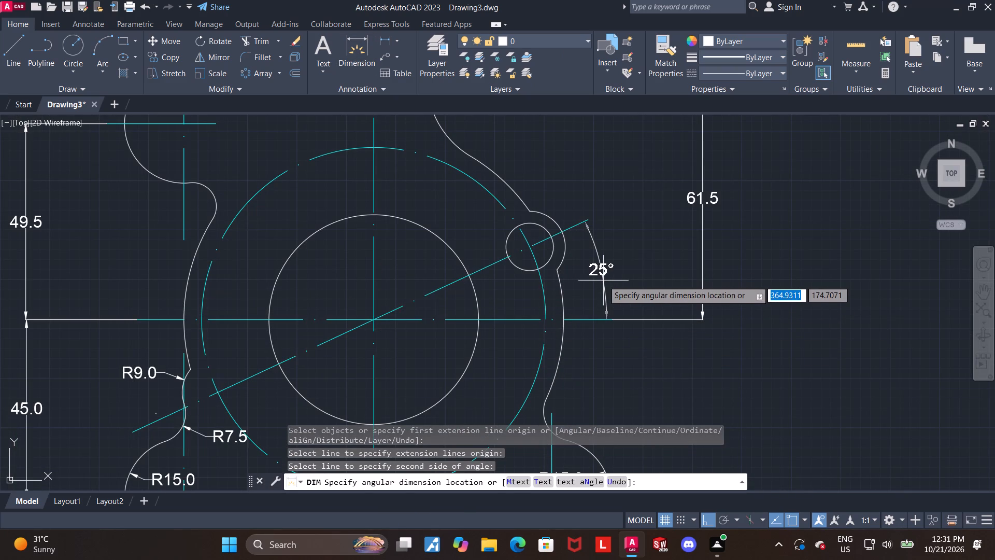
pyautogui.click(603, 281)
pyautogui.press('Escape')
# Polar-array the small hole on the inclined centerline around the large circle's center with 4 items over 360 degrees.
pyautogui.moveTo(757, 270); pyautogui.dragTo(811, 244, button='middle')
pyautogui.scroll(-1, 779, 297)
pyautogui.moveTo(775, 311); pyautogui.dragTo(744, 258, button='middle')
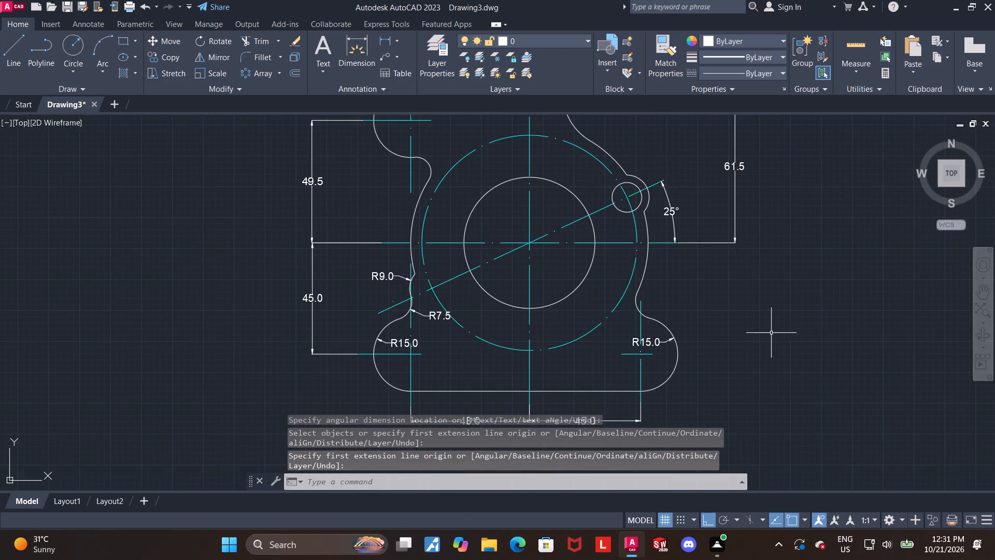
pyautogui.moveTo(755, 318); pyautogui.dragTo(718, 279, button='middle')
pyautogui.scroll(1, 746, 307)
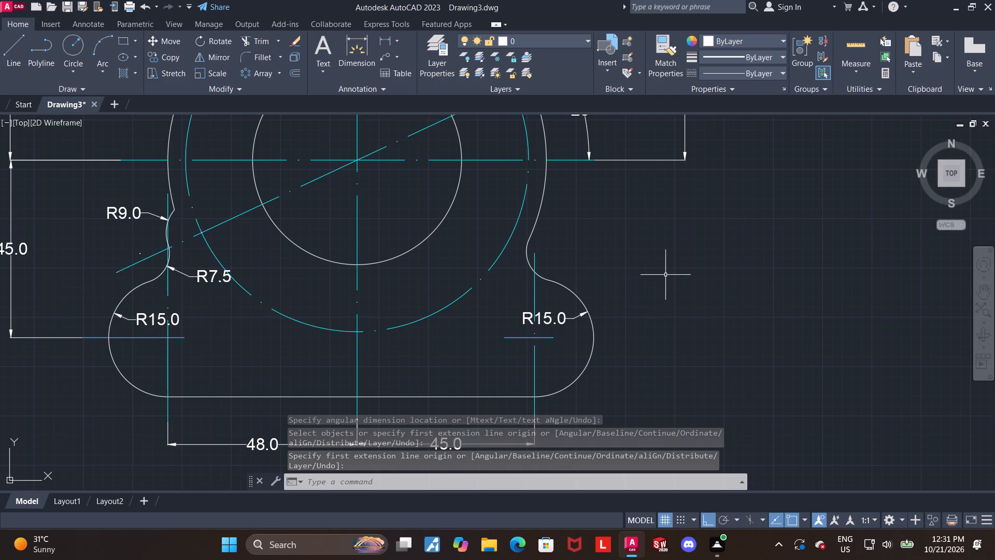
pyautogui.scroll(-1, 666, 269)
pyautogui.moveTo(665, 259); pyautogui.dragTo(674, 287, button='middle')
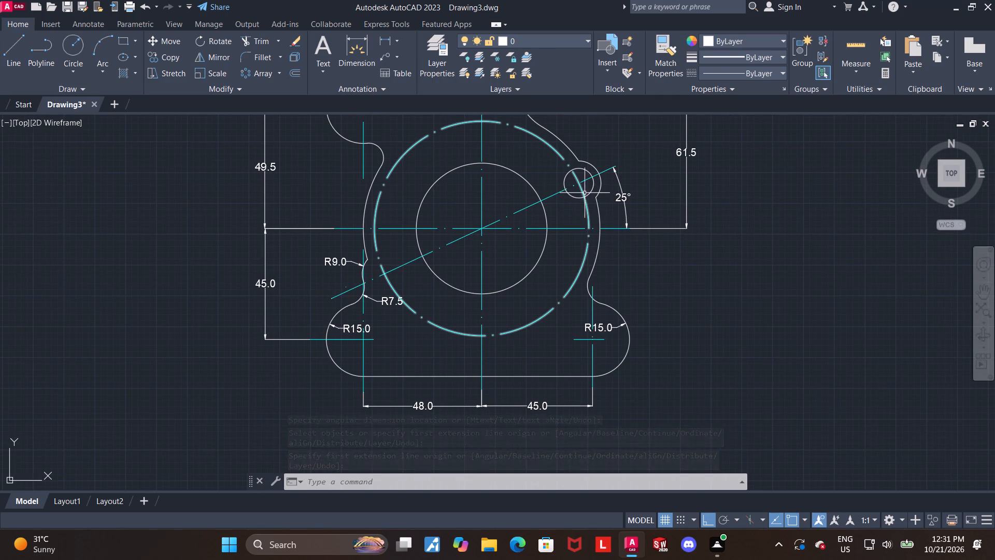
pyautogui.moveTo(705, 254); pyautogui.dragTo(716, 276, button='middle')
pyautogui.press('Escape')
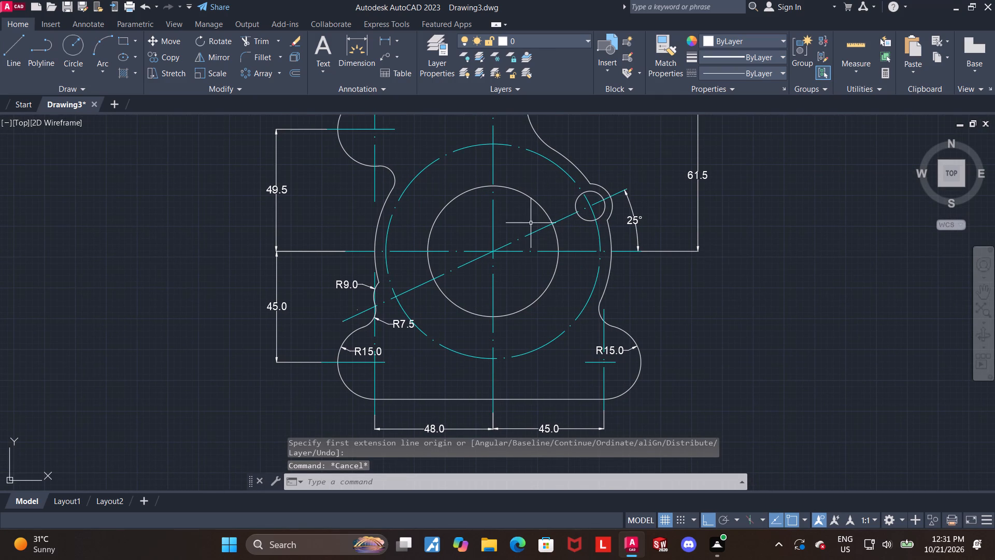
pyautogui.click(579, 219)
pyautogui.press('Escape')
pyautogui.click(589, 220)
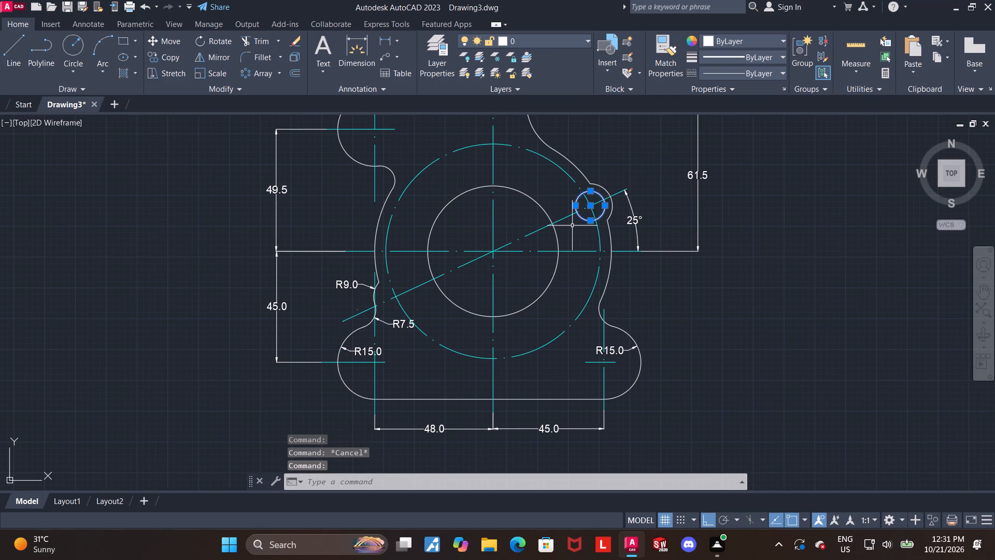
pyautogui.click(241, 69)
pyautogui.scroll(3, 500, 254)
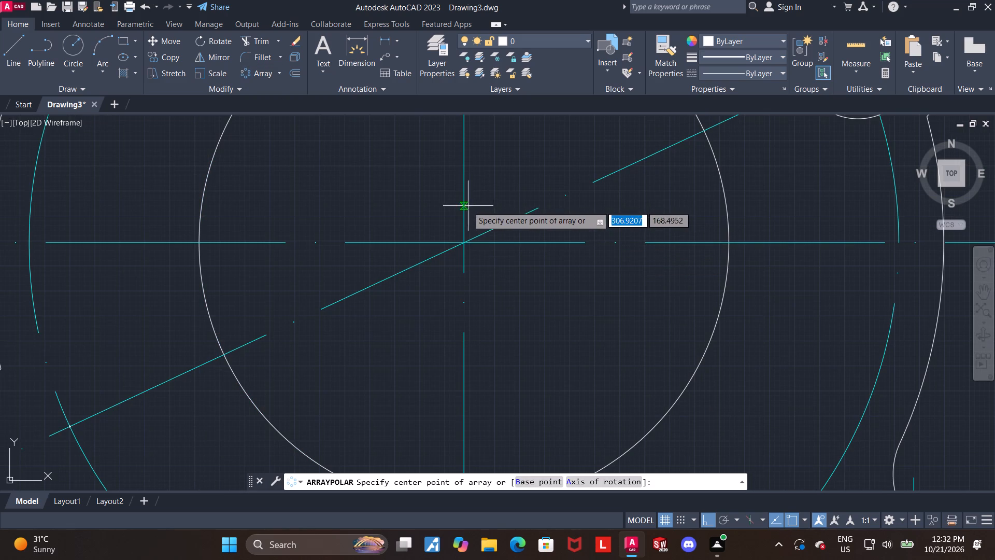
pyautogui.scroll(2, 466, 209)
pyautogui.click(456, 292)
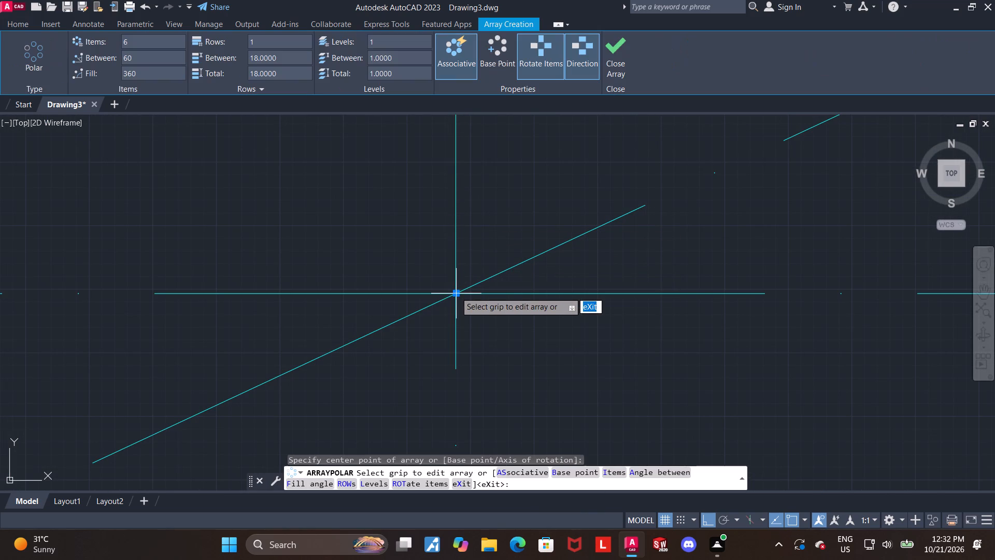
pyautogui.scroll(-5, 456, 293)
pyautogui.moveTo(152, 49); pyautogui.dragTo(0, 33)
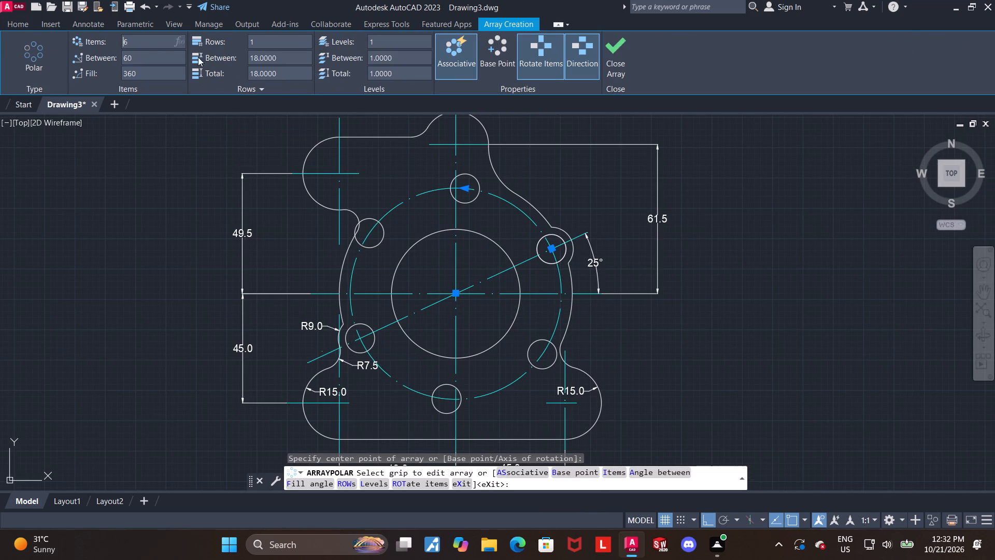
pyautogui.moveTo(142, 45); pyautogui.dragTo(93, 43)
pyautogui.press('4')
pyautogui.press('Return')
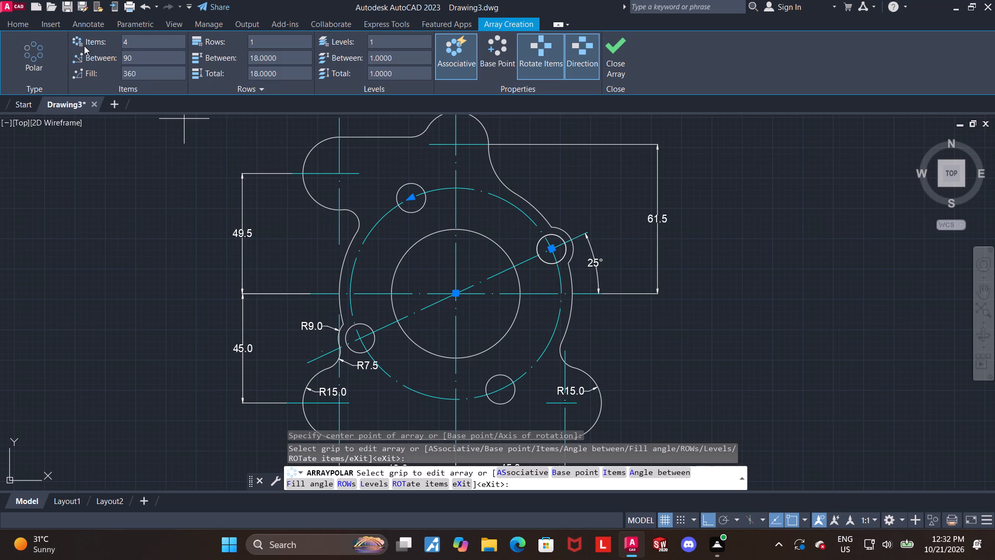
pyautogui.click(623, 50)
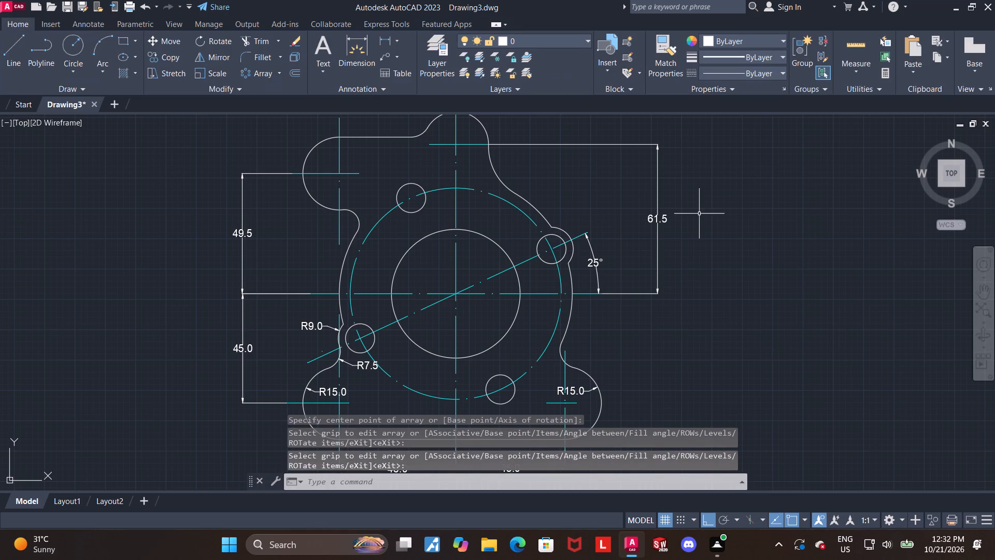
# Dimension the radius of the small rounded arc directly below the upper-left lobe, with the text above the arc.
pyautogui.moveTo(716, 286); pyautogui.dragTo(702, 231, button='middle')
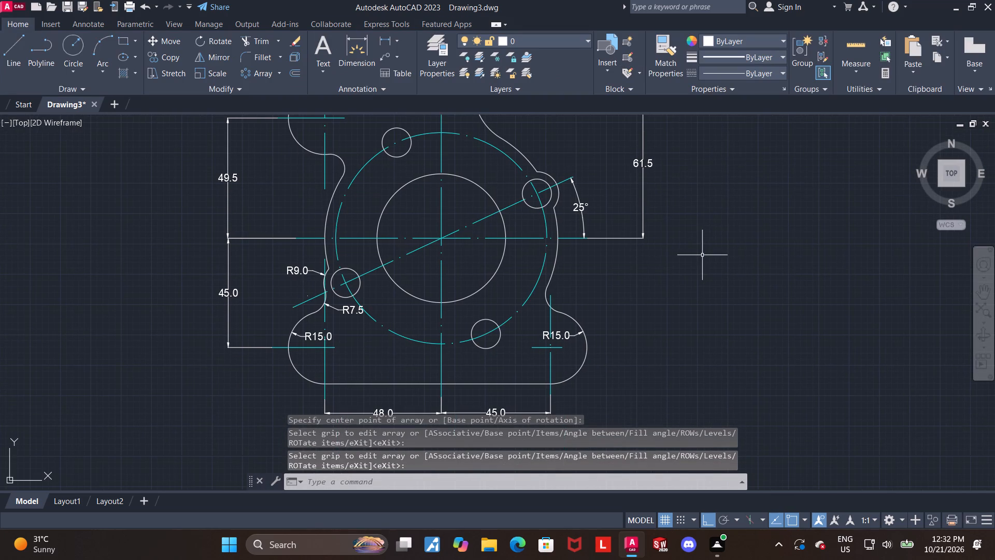
pyautogui.moveTo(633, 274); pyautogui.dragTo(648, 213, button='middle')
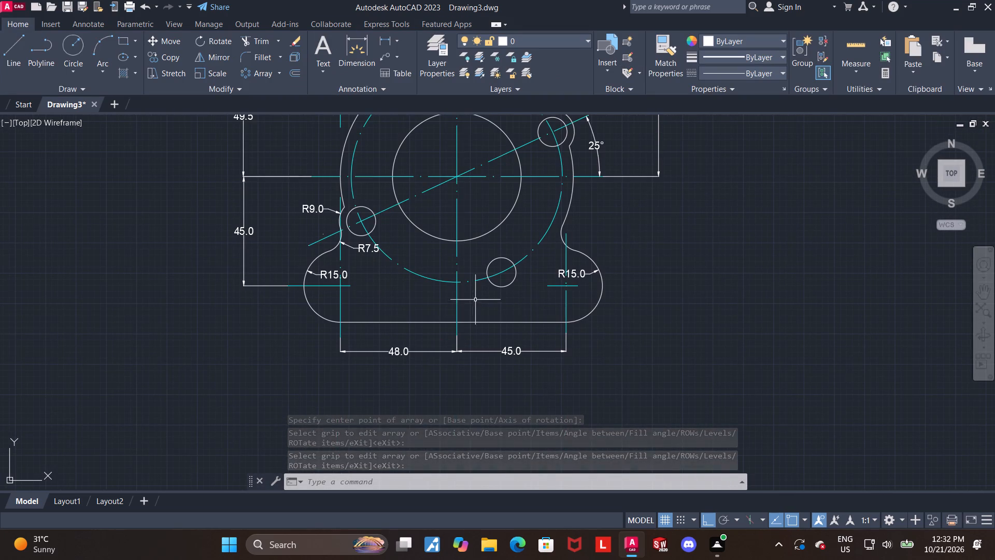
pyautogui.press('Escape')
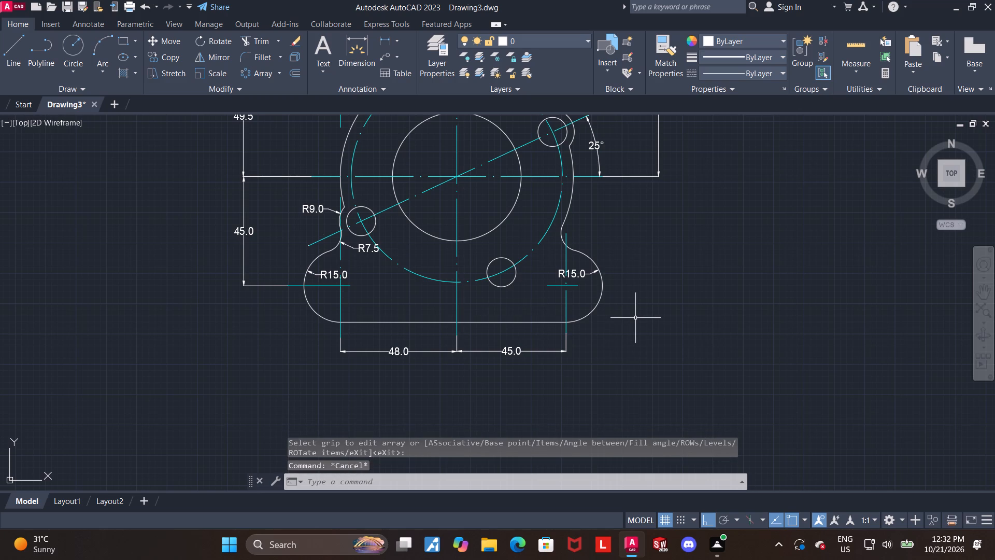
pyautogui.scroll(1, 638, 318)
pyautogui.moveTo(650, 310); pyautogui.dragTo(676, 352, button='middle')
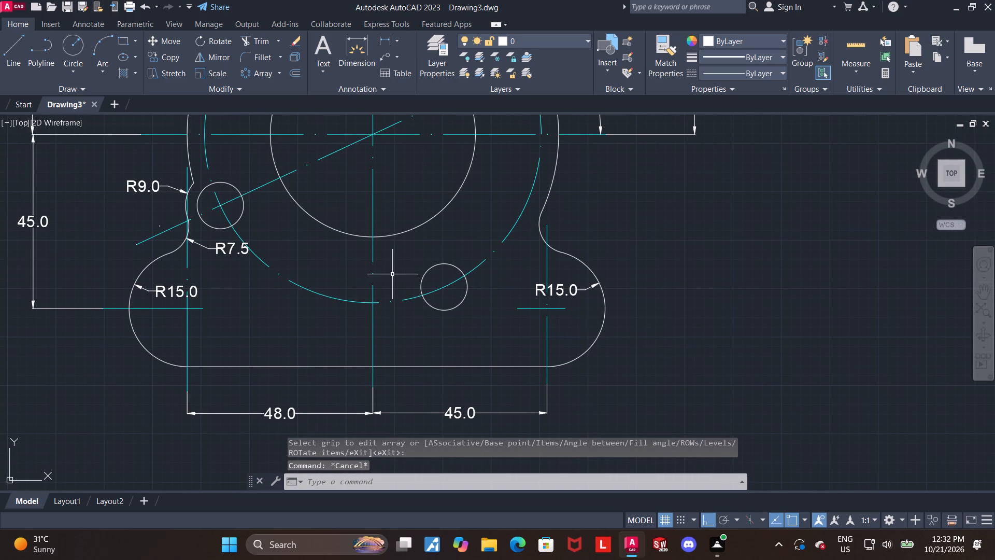
pyautogui.scroll(-1, 400, 268)
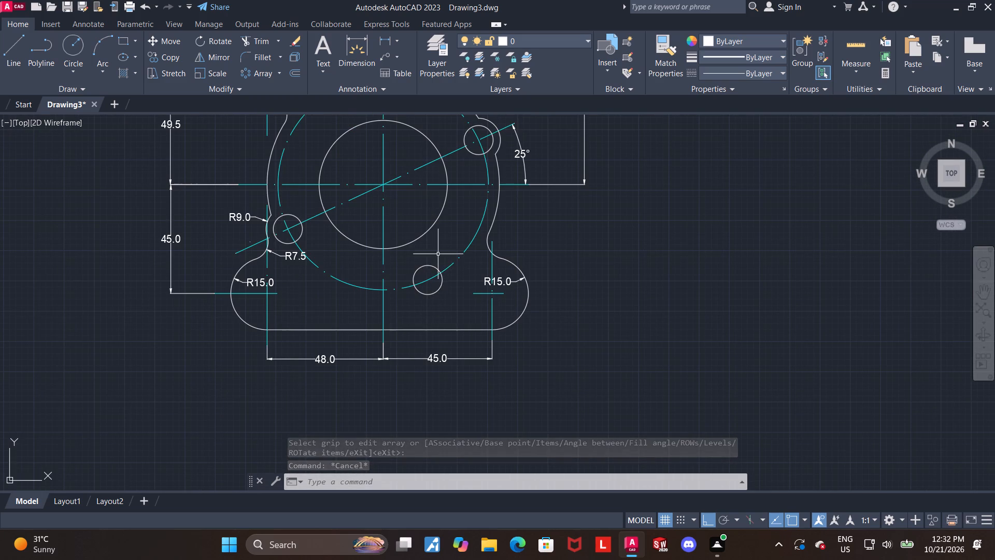
pyautogui.moveTo(438, 254); pyautogui.dragTo(452, 365, button='middle')
pyautogui.scroll(2, 324, 208)
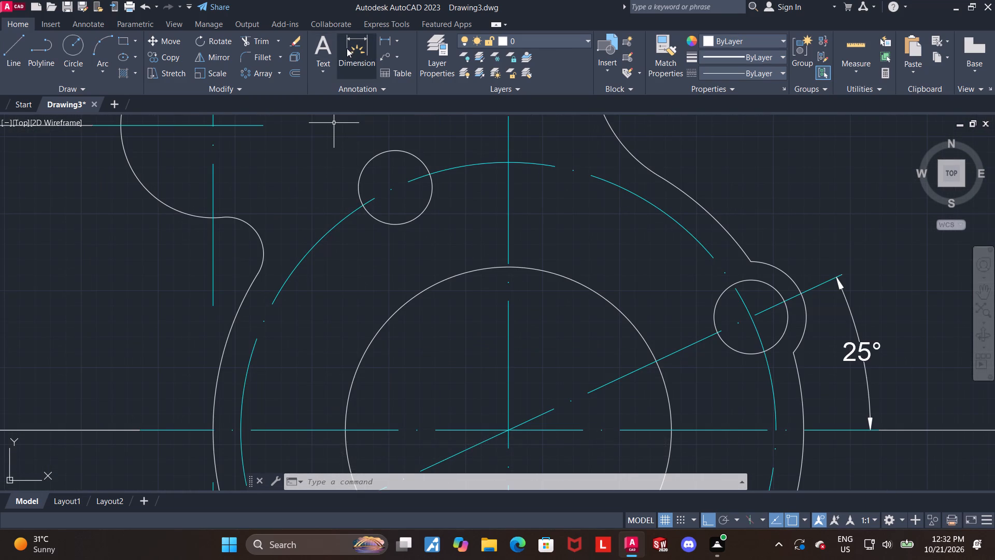
pyautogui.click(350, 48)
pyautogui.scroll(1, 262, 166)
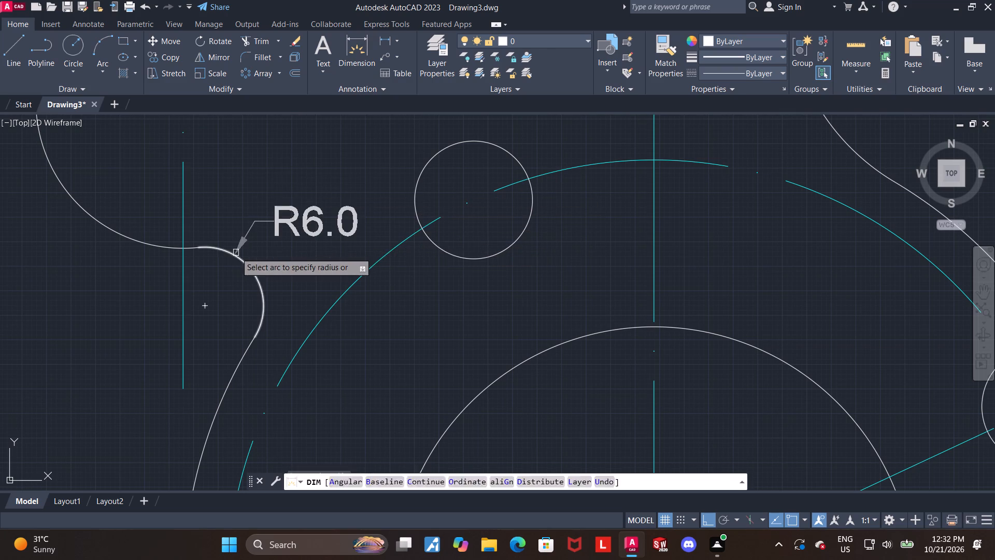
pyautogui.click(236, 253)
pyautogui.click(252, 233)
pyautogui.press('Escape')
# Dimension the radius of the upper-left lobe's large arc, with the text inside the lobe.
pyautogui.moveTo(265, 186); pyautogui.dragTo(322, 247, button='middle')
pyautogui.scroll(-1, 329, 237)
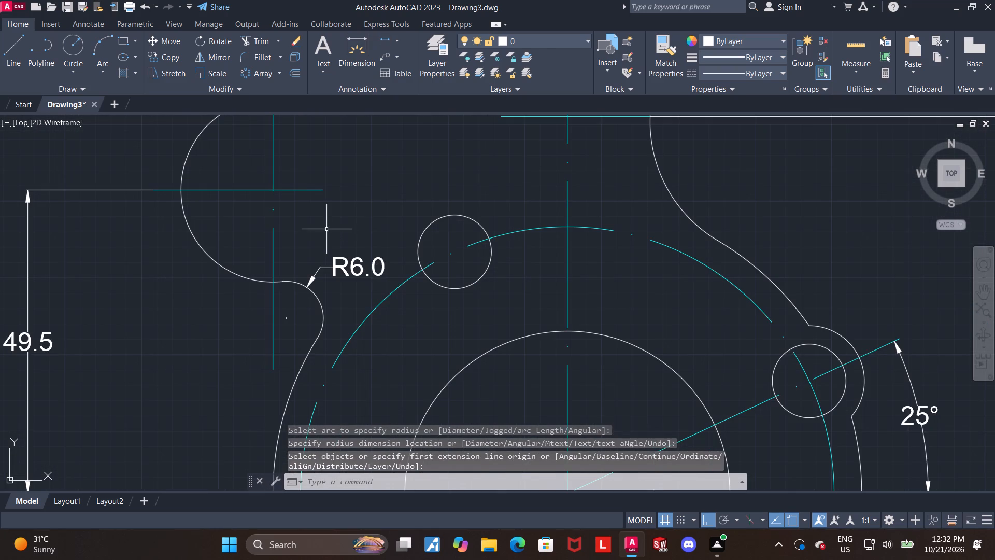
pyautogui.moveTo(328, 235); pyautogui.dragTo(346, 224, button='middle')
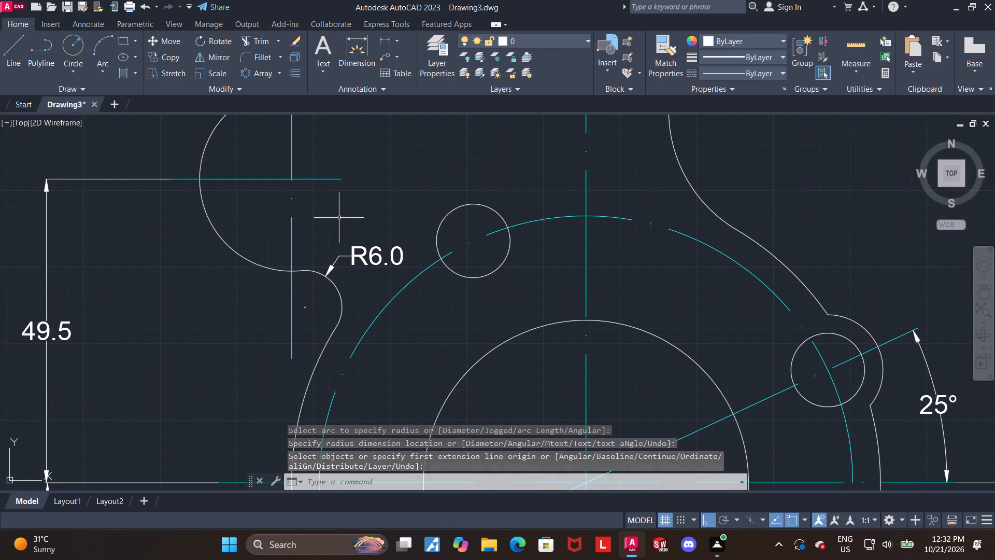
pyautogui.moveTo(336, 215); pyautogui.dragTo(374, 264, button='middle')
pyautogui.click(349, 52)
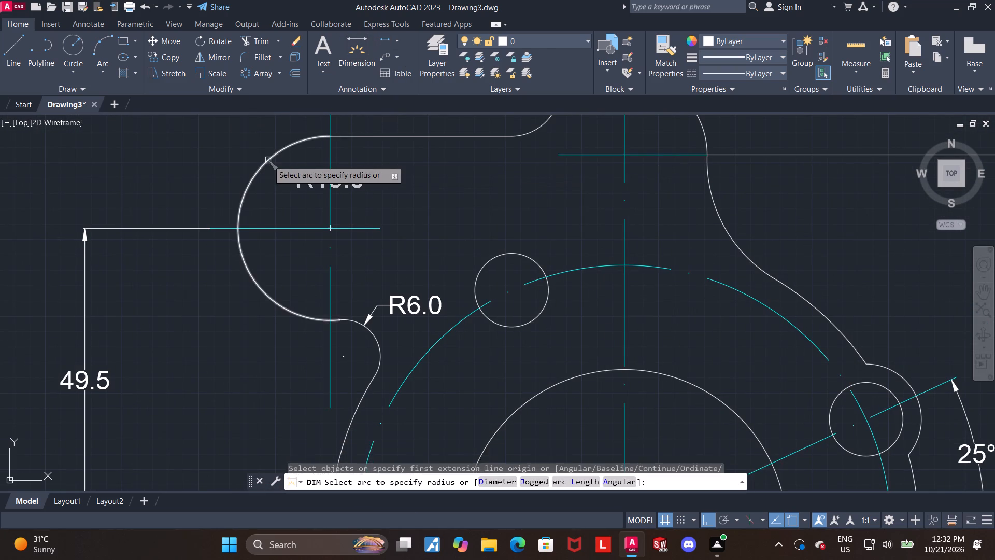
pyautogui.click(268, 160)
pyautogui.click(258, 186)
pyautogui.press('Escape')
# Dimension the radius of the fillet between the upper horizontal edge and the top lobe, with the text below it.
pyautogui.moveTo(429, 189); pyautogui.dragTo(410, 228, button='middle')
pyautogui.click(353, 48)
pyautogui.moveTo(463, 234); pyautogui.dragTo(378, 271, button='middle')
pyautogui.scroll(1, 422, 240)
pyautogui.click(454, 172)
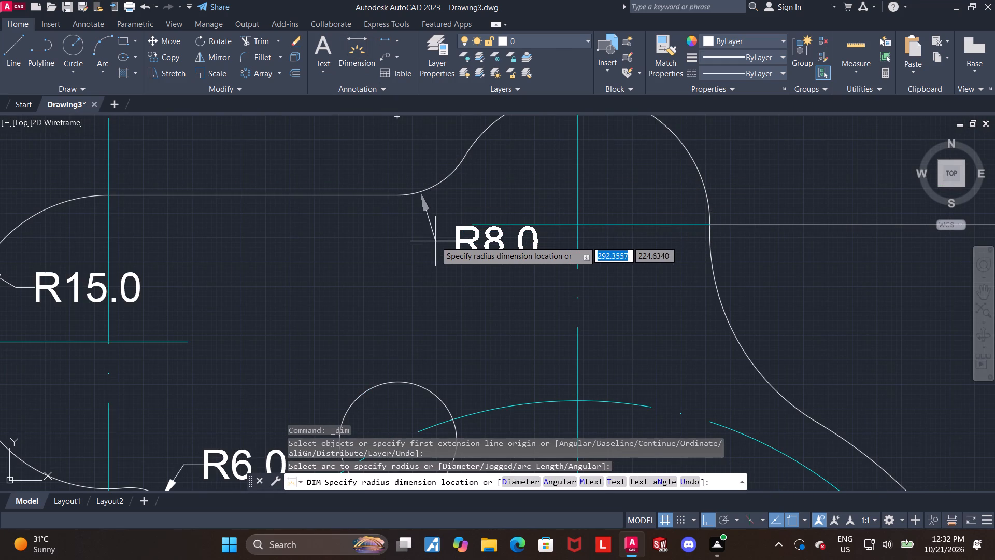
pyautogui.click(428, 245)
pyautogui.press('Escape')
# Dimension the radius of the top lobe's arc, with the text outside at its upper right.
pyautogui.moveTo(429, 273); pyautogui.dragTo(369, 318, button='middle')
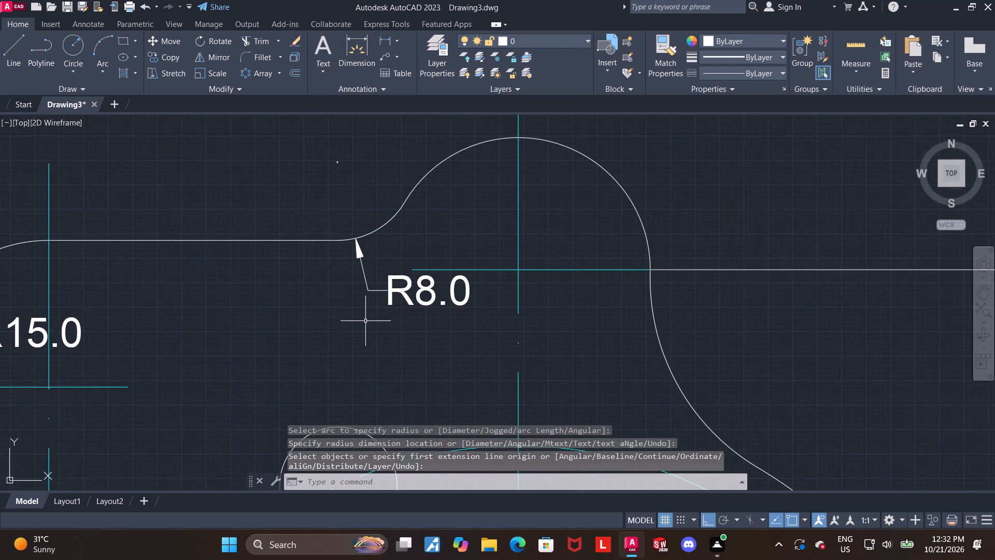
pyautogui.scroll(-2, 364, 323)
pyautogui.click(343, 47)
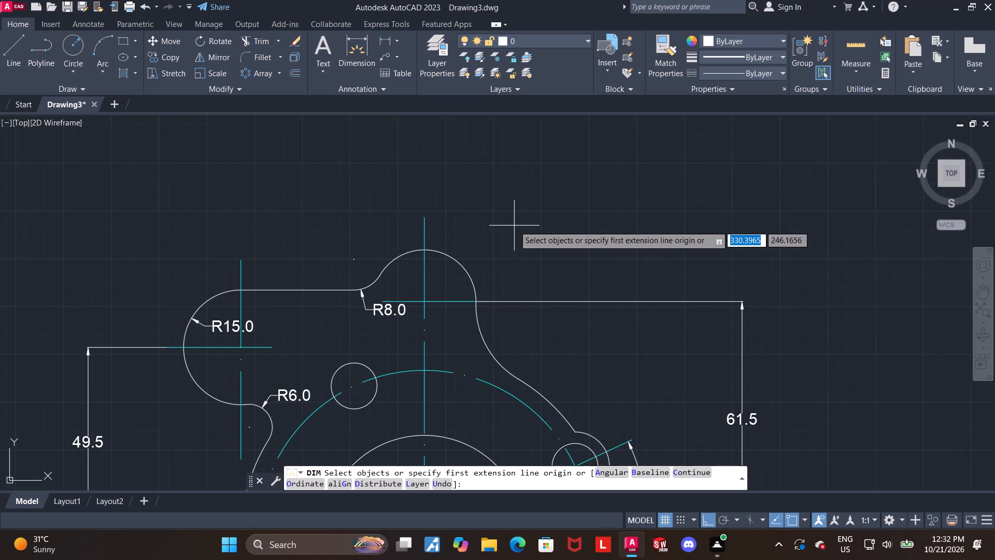
pyautogui.scroll(2, 514, 226)
pyautogui.click(367, 320)
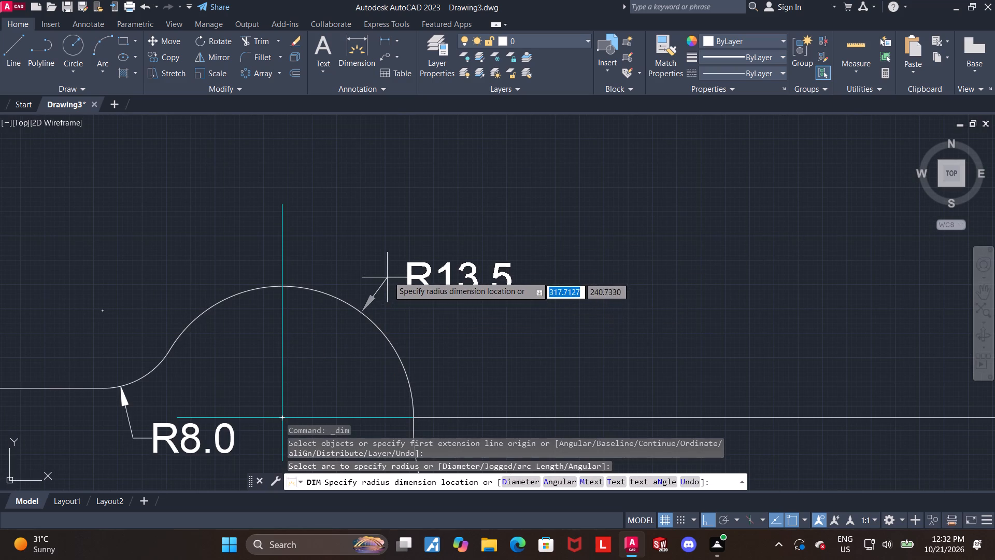
pyautogui.click(394, 267)
pyautogui.press('Escape')
# Dimension the radius of the concave arc below the top lobe's right end, with the text outside the outline.
pyautogui.moveTo(503, 308); pyautogui.dragTo(447, 225, button='middle')
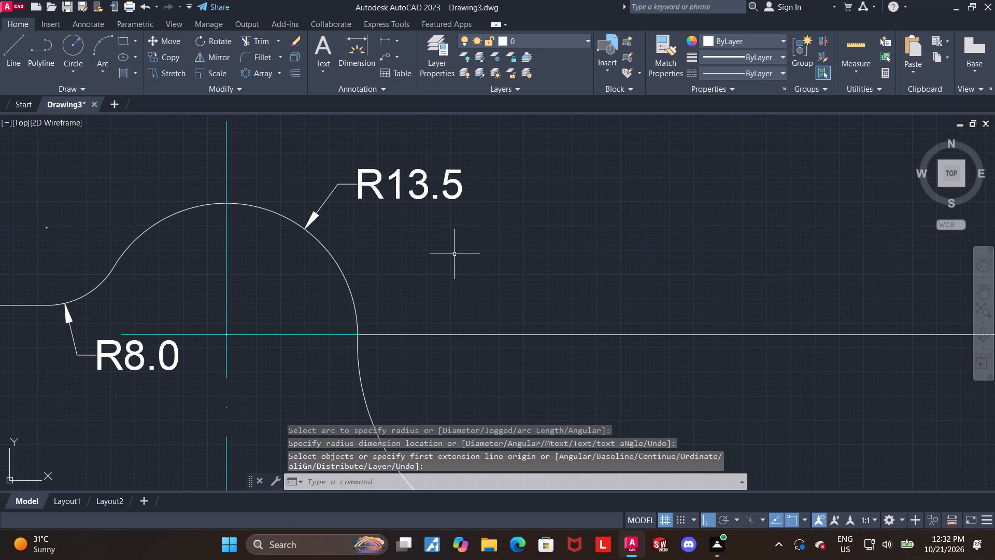
pyautogui.scroll(-1, 453, 263)
pyautogui.moveTo(457, 269); pyautogui.dragTo(383, 196, button='middle')
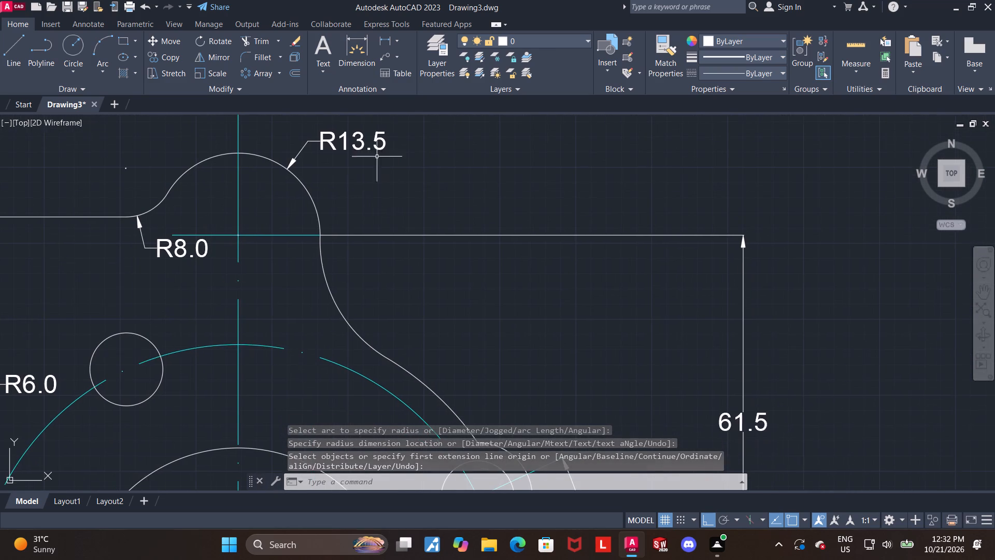
pyautogui.click(350, 53)
pyautogui.scroll(1, 391, 306)
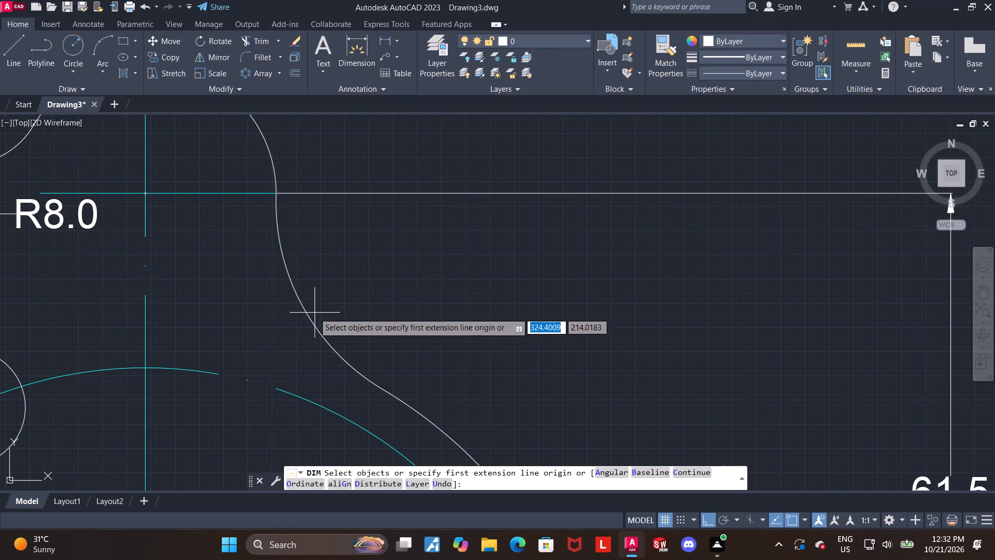
pyautogui.click(289, 277)
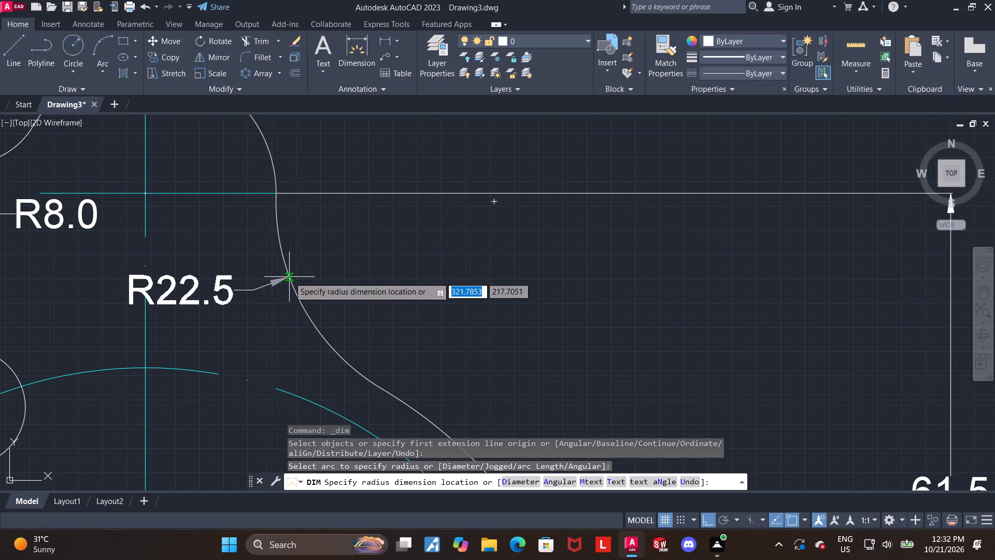
pyautogui.click(375, 243)
pyautogui.press('Escape')
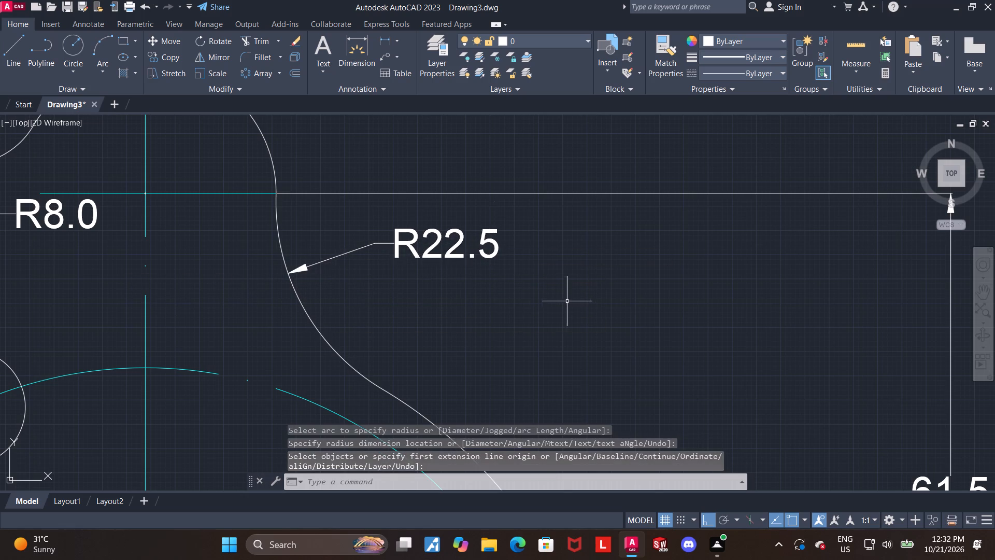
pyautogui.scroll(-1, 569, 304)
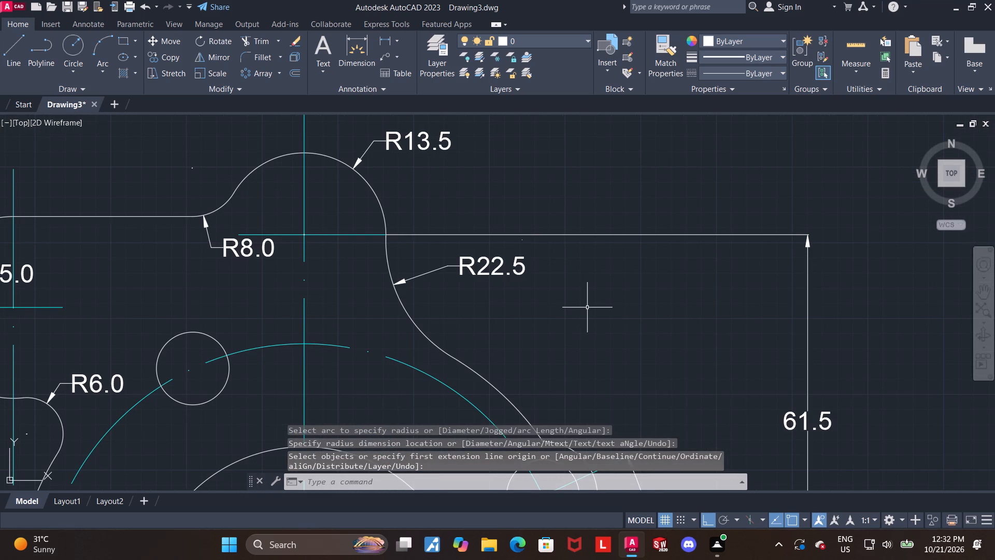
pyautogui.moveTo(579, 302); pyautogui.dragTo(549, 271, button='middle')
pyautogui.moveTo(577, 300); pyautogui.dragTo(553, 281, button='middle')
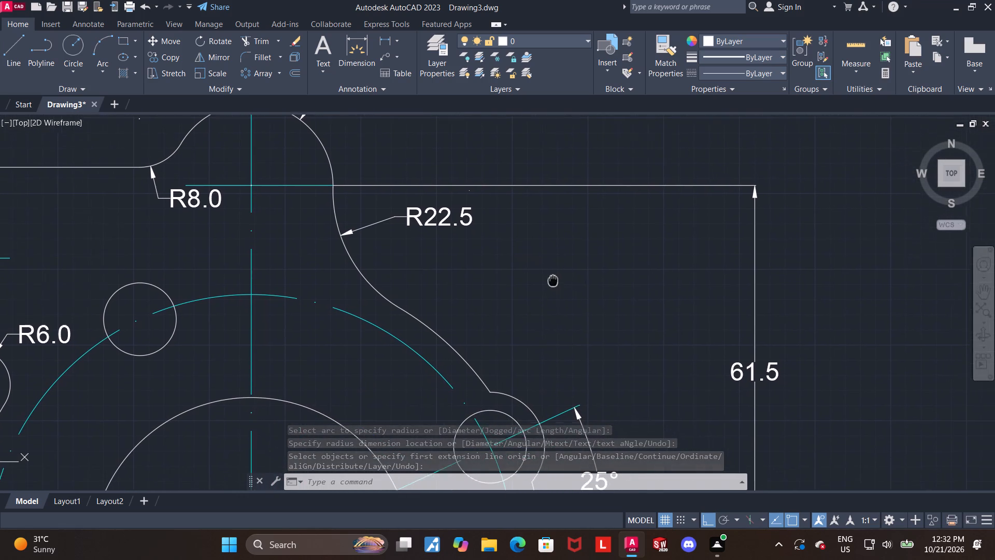
# Dimension the radius of the lobe arc around the upper-right small hole, with the text outside above the lobe.
pyautogui.moveTo(553, 281); pyautogui.dragTo(549, 276, button='middle')
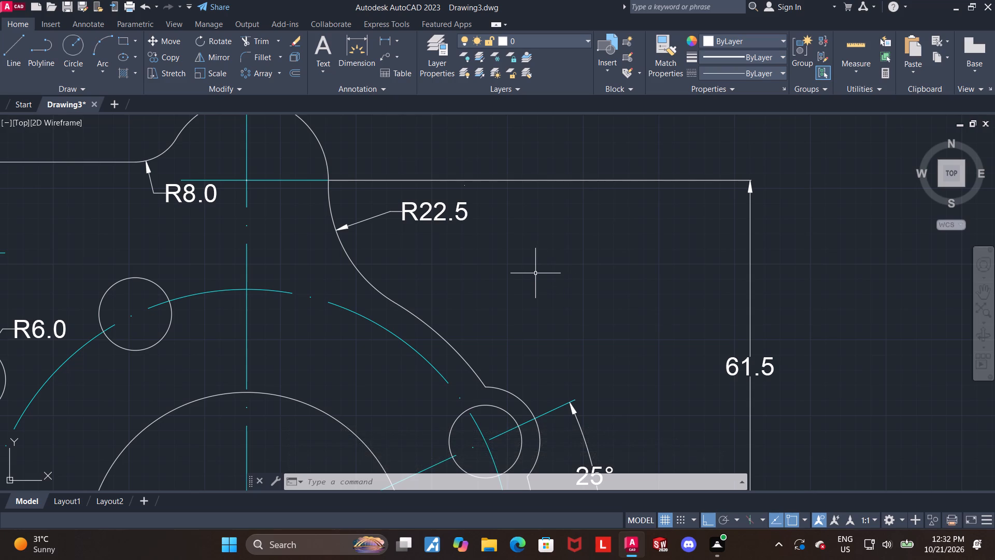
pyautogui.moveTo(535, 273); pyautogui.dragTo(471, 227, button='middle')
pyautogui.moveTo(536, 301); pyautogui.dragTo(477, 195, button='middle')
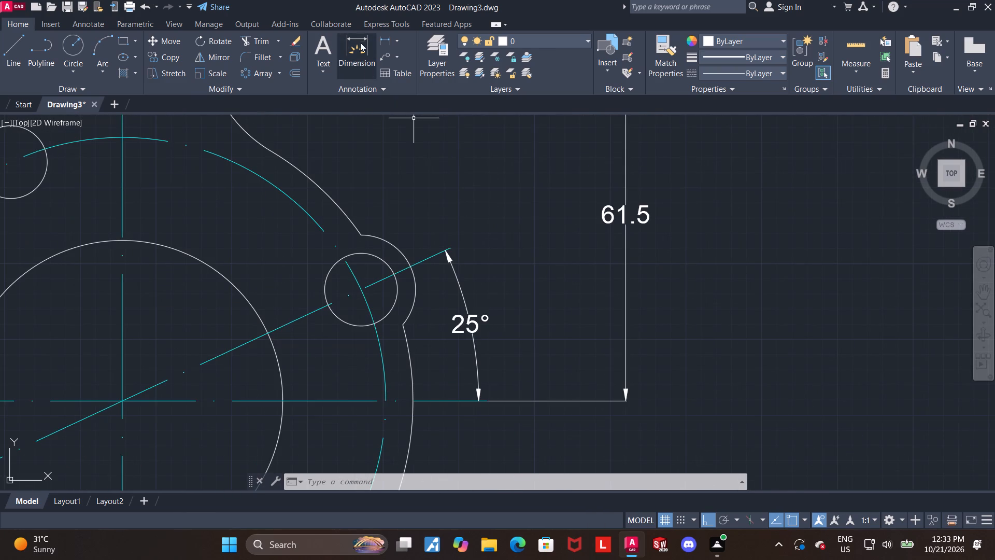
pyautogui.click(358, 39)
pyautogui.scroll(1, 431, 225)
pyautogui.click(367, 255)
pyautogui.click(363, 209)
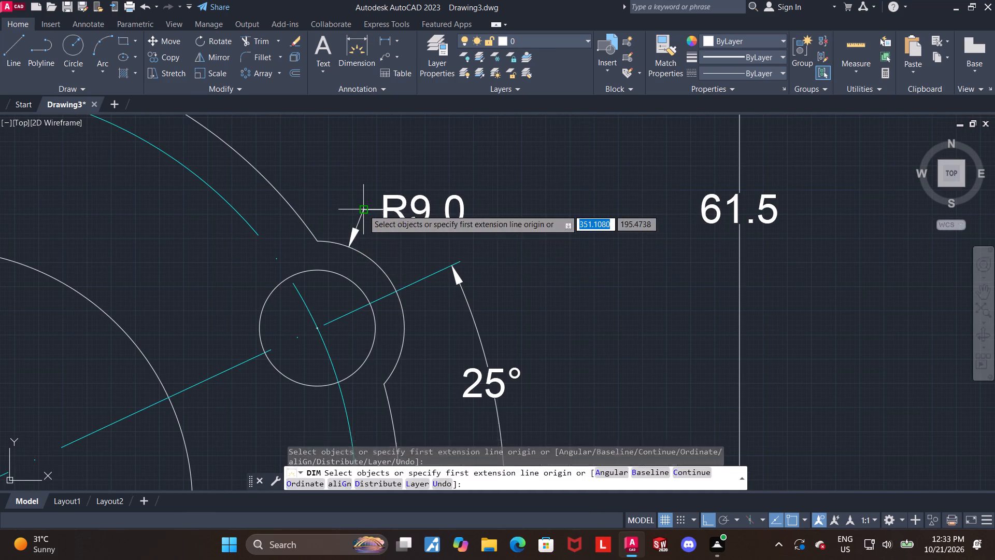
pyautogui.press('Escape')
# Dimension the radius of the large outline arc just above the right-hand hole lobe, with the text inside the part.
pyautogui.scroll(-1, 578, 262)
pyautogui.scroll(-2, 624, 311)
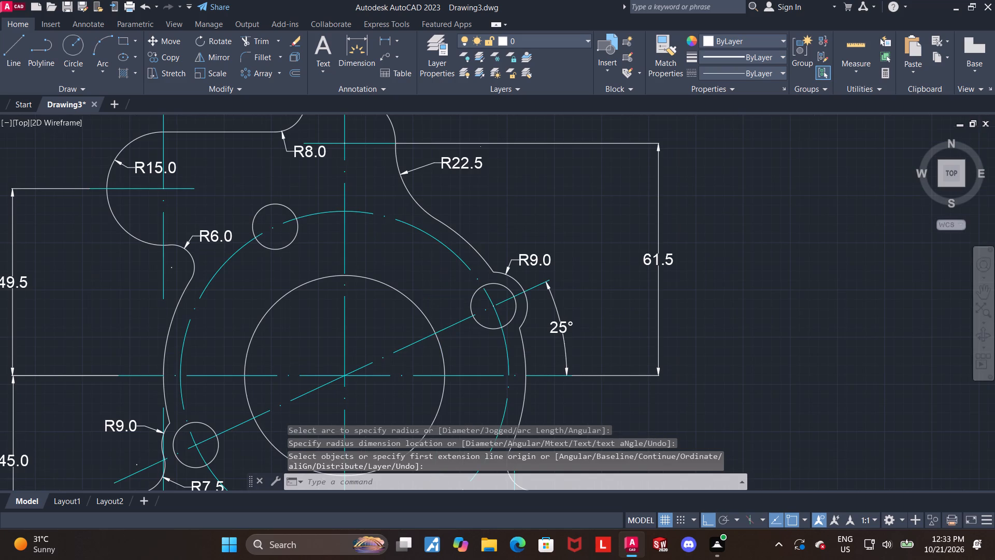
pyautogui.moveTo(620, 303); pyautogui.dragTo(619, 259, button='middle')
pyautogui.scroll(3, 511, 249)
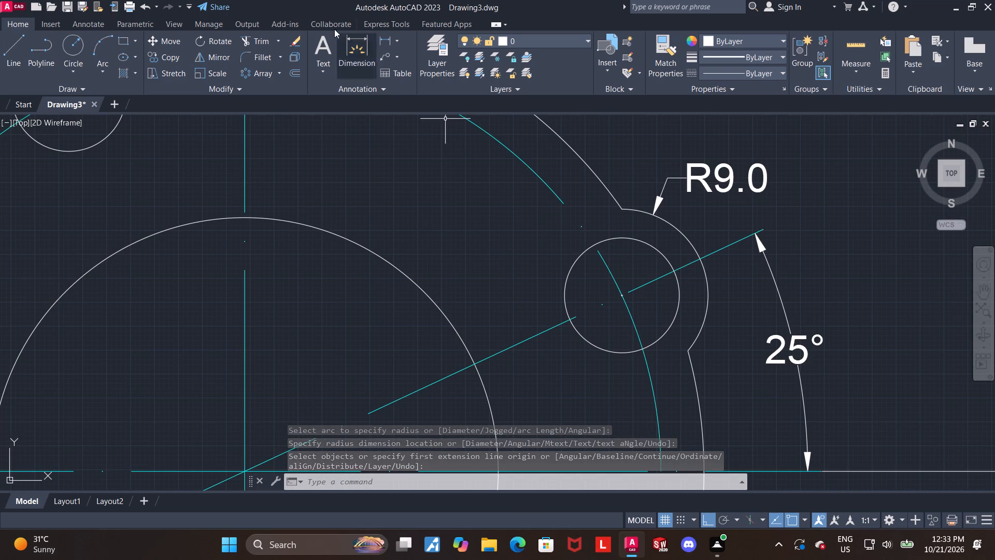
pyautogui.click(344, 48)
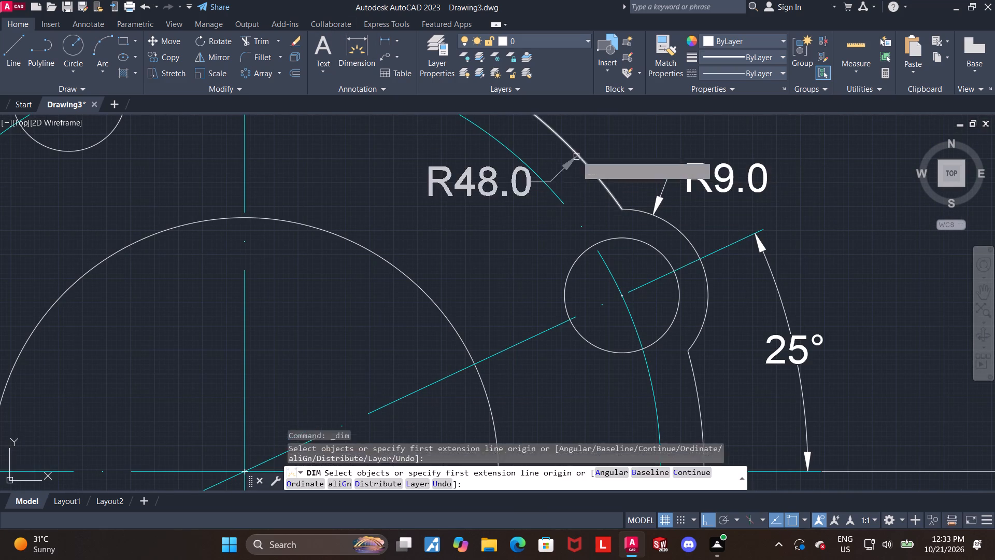
pyautogui.click(577, 153)
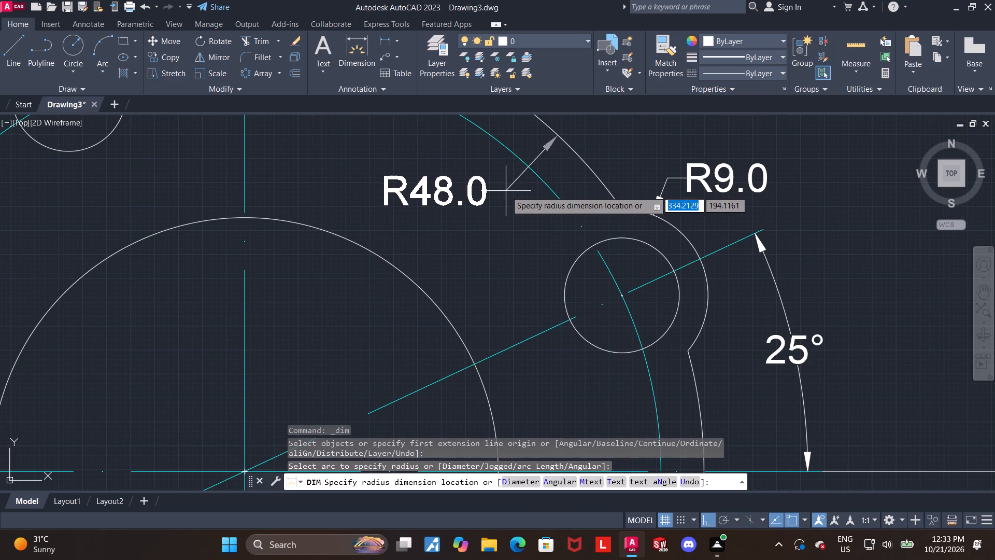
pyautogui.click(509, 193)
pyautogui.press('Escape')
# Dimension the holes' pitch circle as a radius instead of a diameter, with the text inside the central bore.
pyautogui.moveTo(492, 221); pyautogui.dragTo(502, 262, button='middle')
pyautogui.scroll(-2, 503, 251)
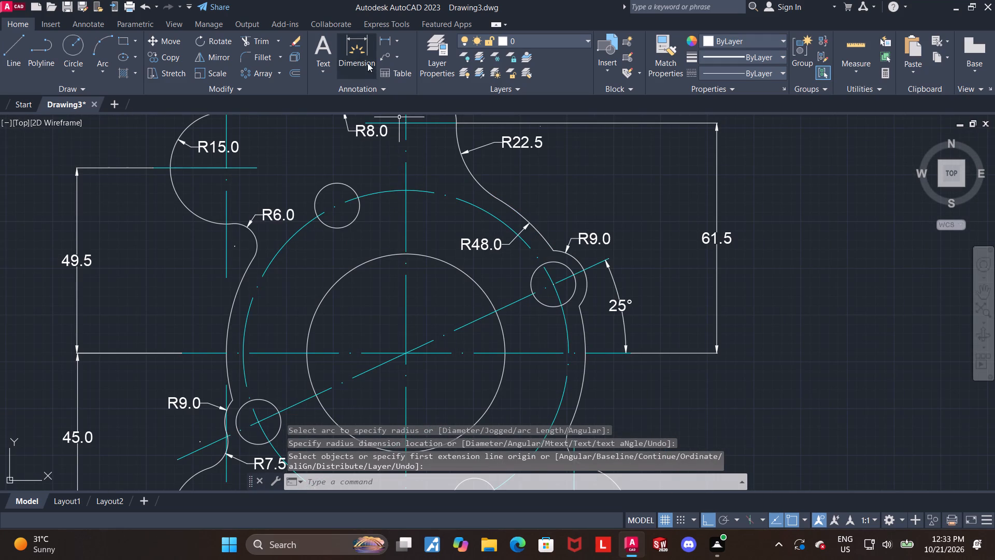
pyautogui.click(360, 54)
pyautogui.scroll(1, 428, 173)
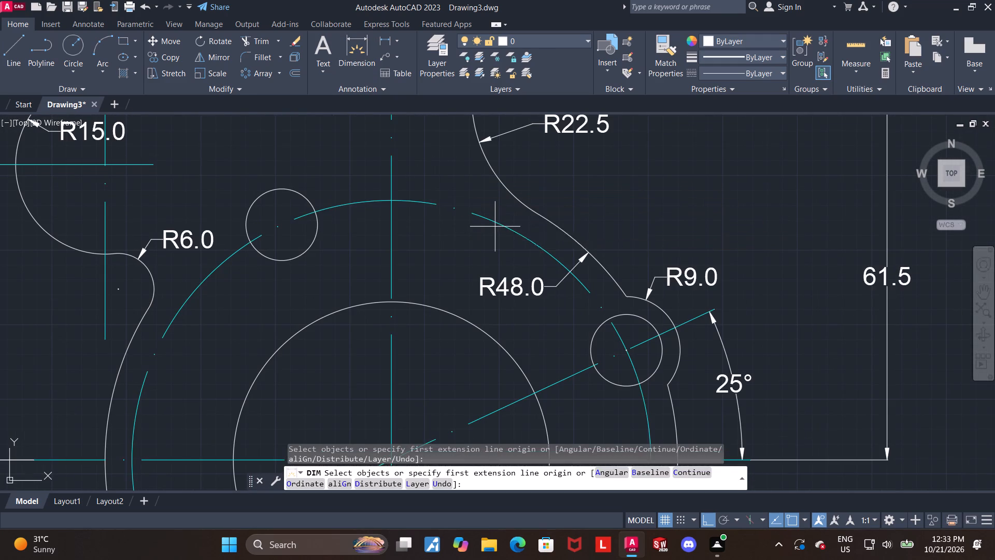
pyautogui.click(494, 222)
pyautogui.press('r')
pyautogui.press('Return')
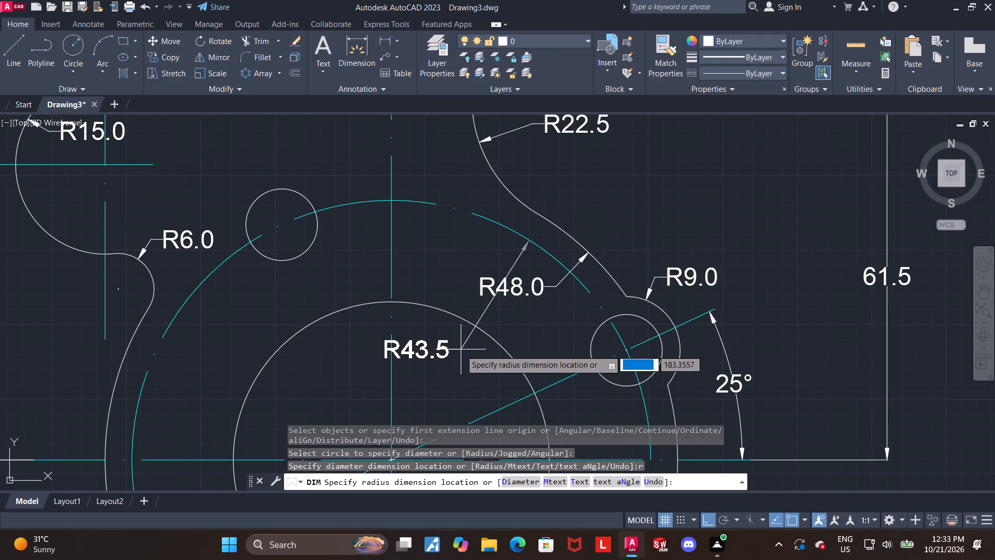
pyautogui.click(493, 372)
pyautogui.press('Escape')
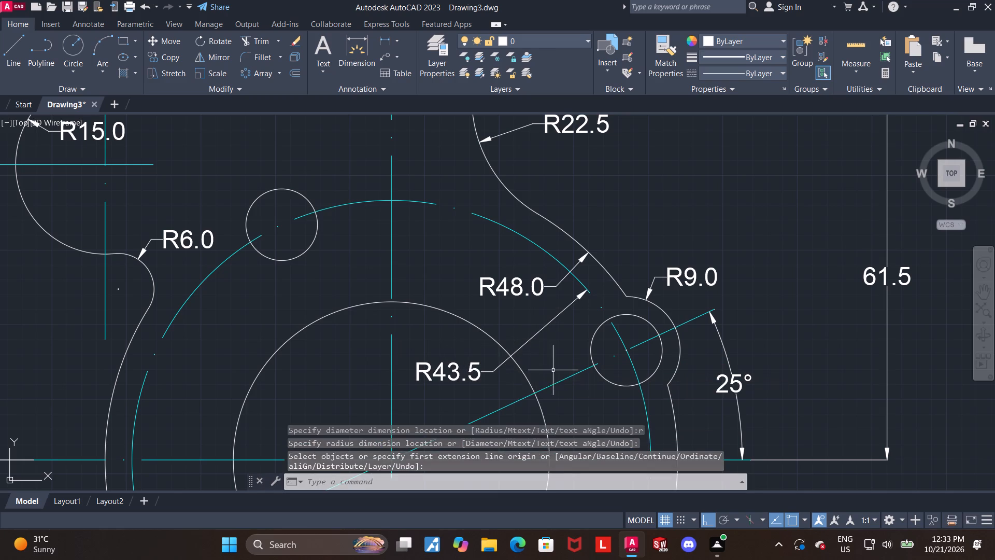
# Dimension the bottom small hole as a diameter instead of a radius, with the text to the hole's left.
pyautogui.moveTo(545, 361); pyautogui.dragTo(507, 277, button='middle')
pyautogui.scroll(-1, 505, 240)
pyautogui.scroll(-3, 565, 258)
pyautogui.scroll(1, 670, 328)
pyautogui.scroll(1, 508, 287)
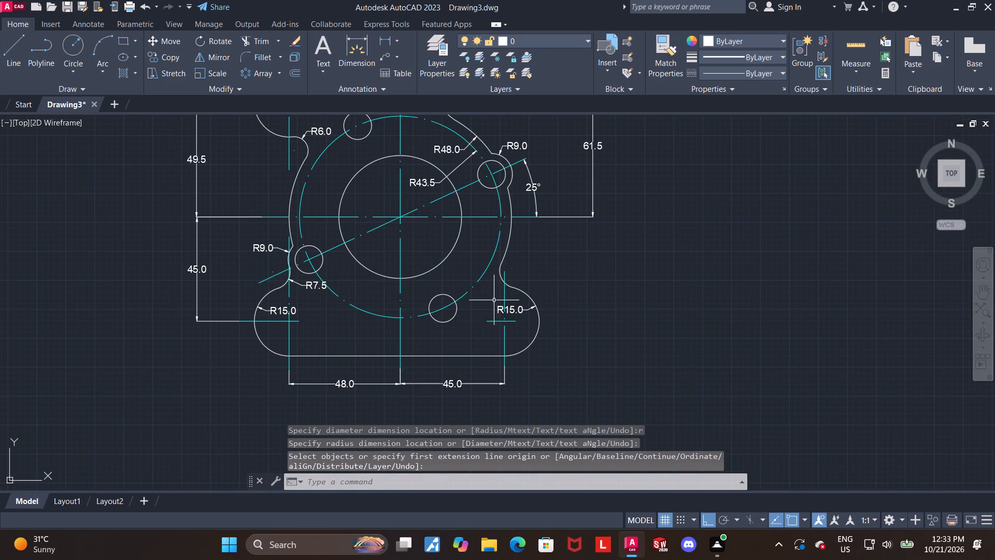
pyautogui.scroll(1, 414, 301)
pyautogui.click(359, 47)
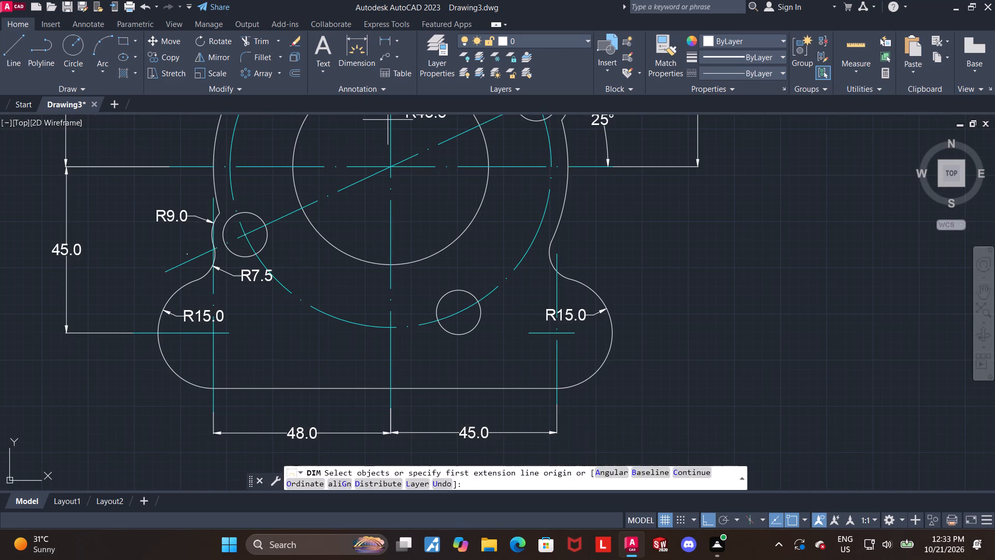
pyautogui.scroll(1, 406, 235)
pyautogui.click(460, 335)
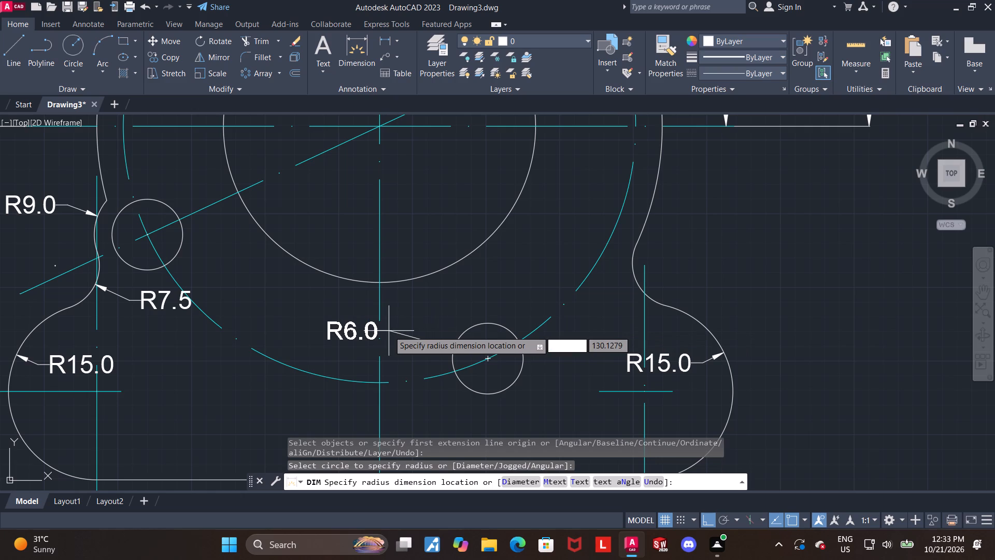
pyautogui.press('d')
pyautogui.press('Return')
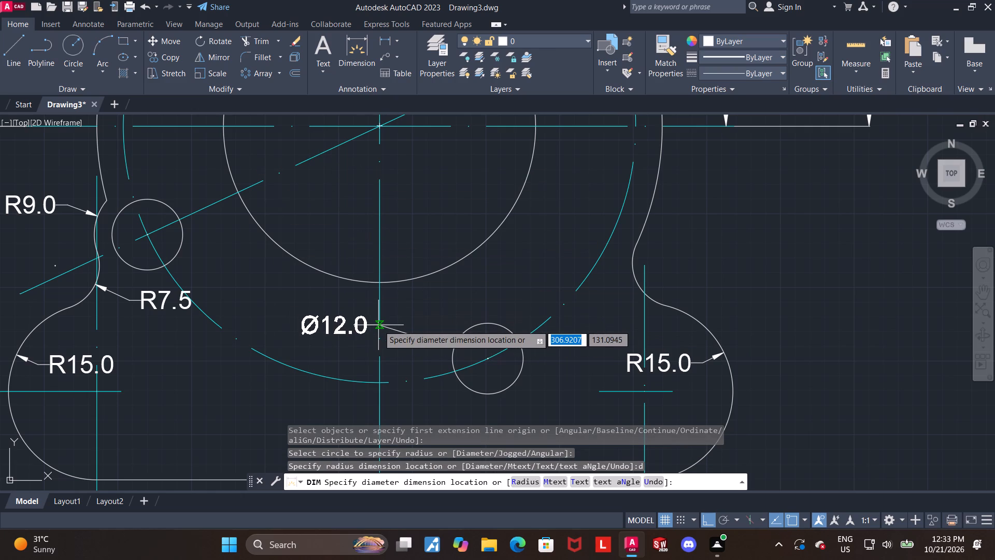
pyautogui.click(375, 326)
pyautogui.press('Escape')
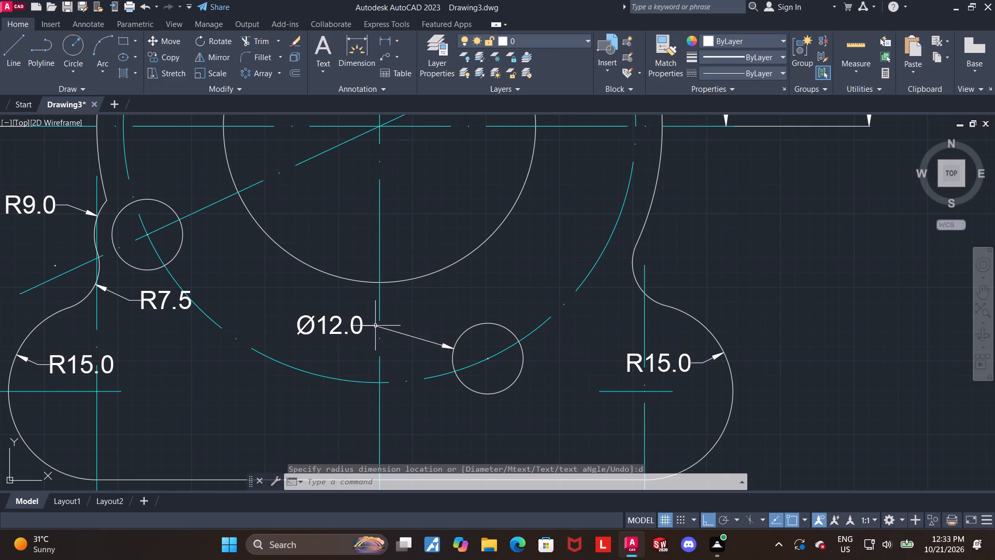
pyautogui.press('Escape')
# Add the prefix "4 - " to the bottom small hole's diameter dimension text.
pyautogui.doubleClick(338, 325)
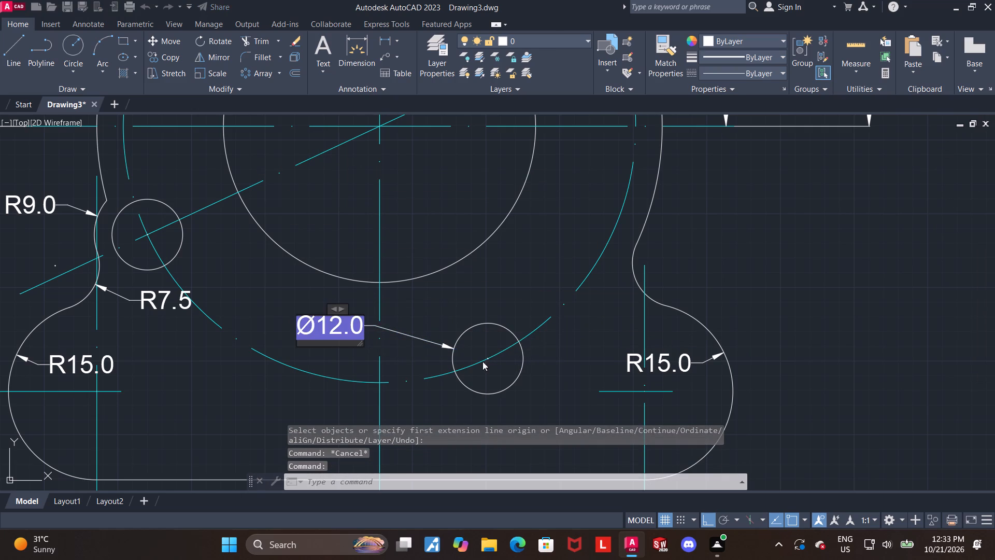
pyautogui.press('Left')
pyautogui.write('4 -')
pyautogui.press('space')
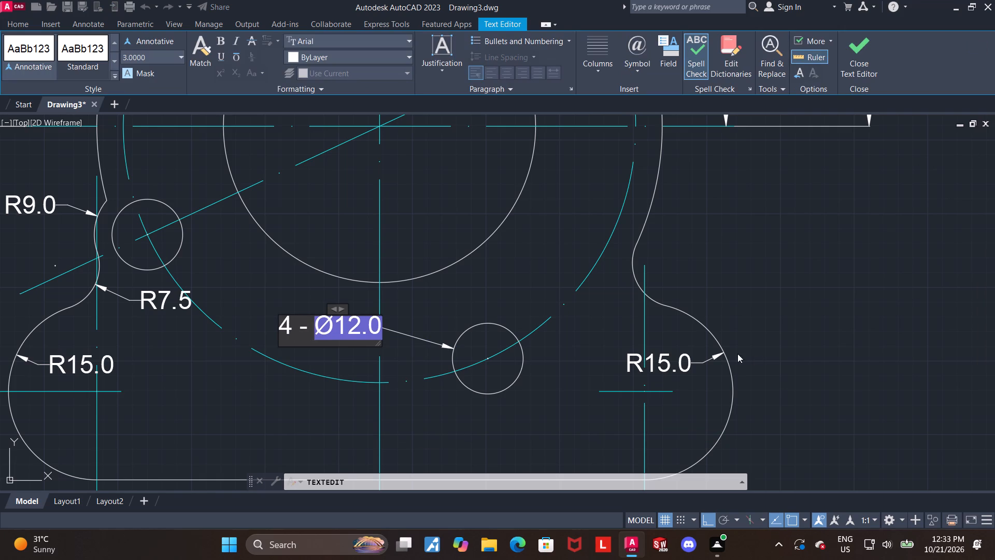
pyautogui.click(869, 43)
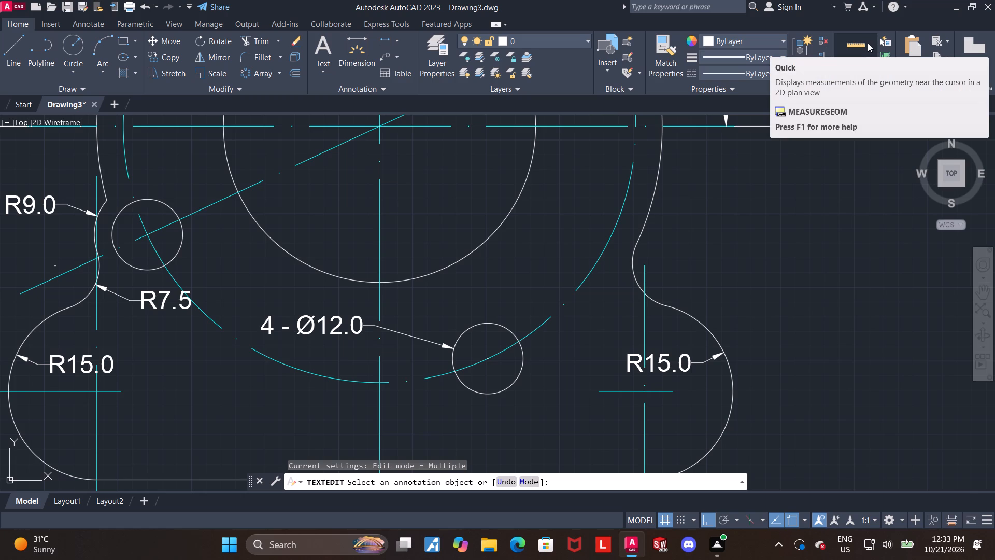
pyautogui.scroll(-1, 802, 151)
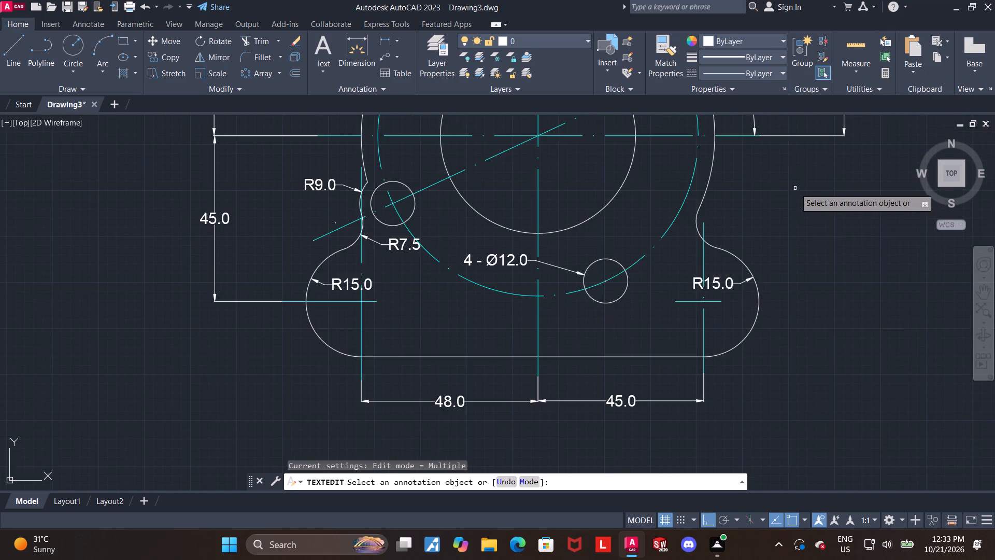
pyautogui.scroll(-2, 795, 188)
pyautogui.moveTo(786, 272); pyautogui.dragTo(669, 403, button='middle')
pyautogui.scroll(2, 664, 397)
pyautogui.press('Escape')
# Examine the dimension texts and centre lines across the lower half of the part.
pyautogui.moveTo(675, 384); pyautogui.dragTo(679, 370, button='middle')
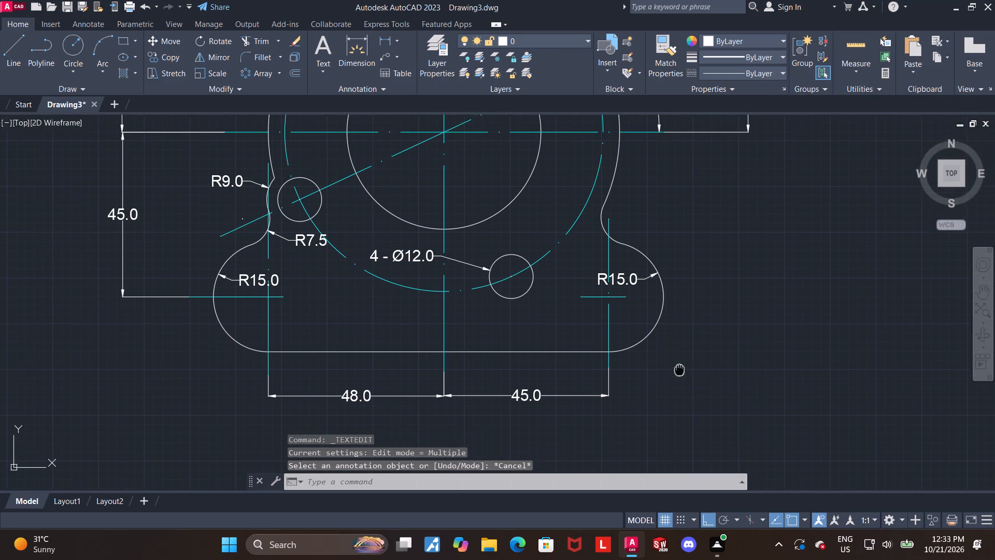
pyautogui.moveTo(679, 370); pyautogui.dragTo(700, 362, button='middle')
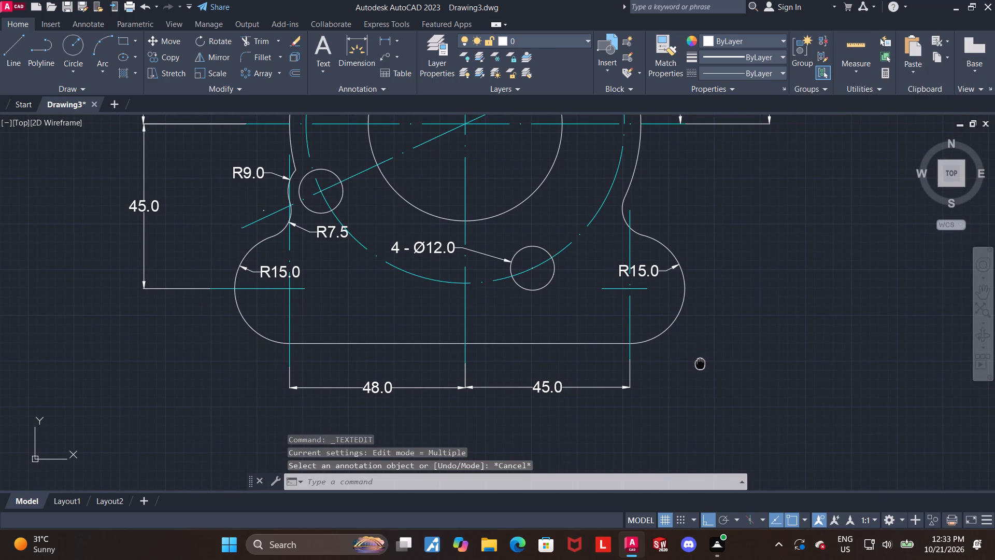
pyautogui.moveTo(700, 362); pyautogui.dragTo(741, 358, button='middle')
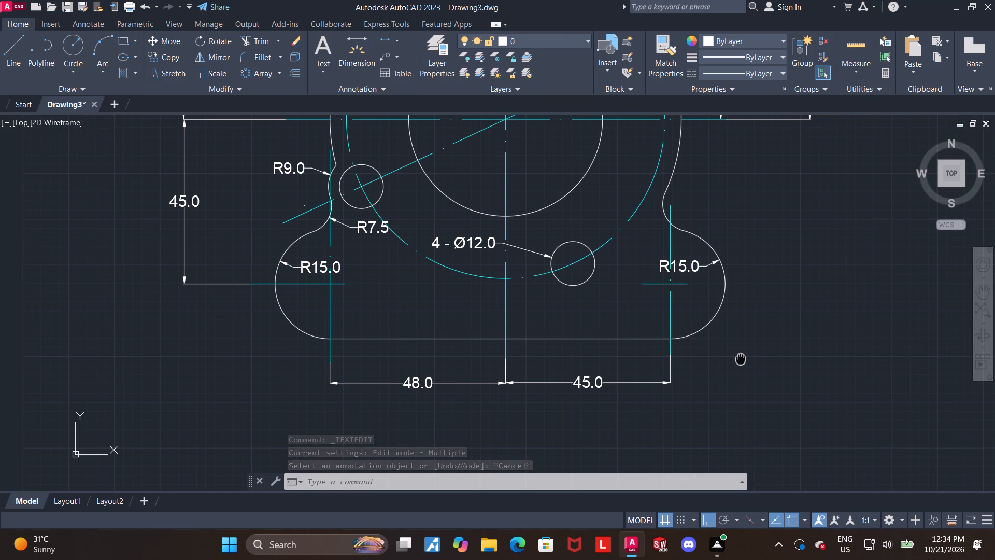
pyautogui.moveTo(741, 358); pyautogui.dragTo(731, 377, button='middle')
pyautogui.moveTo(752, 280); pyautogui.dragTo(771, 291, button='middle')
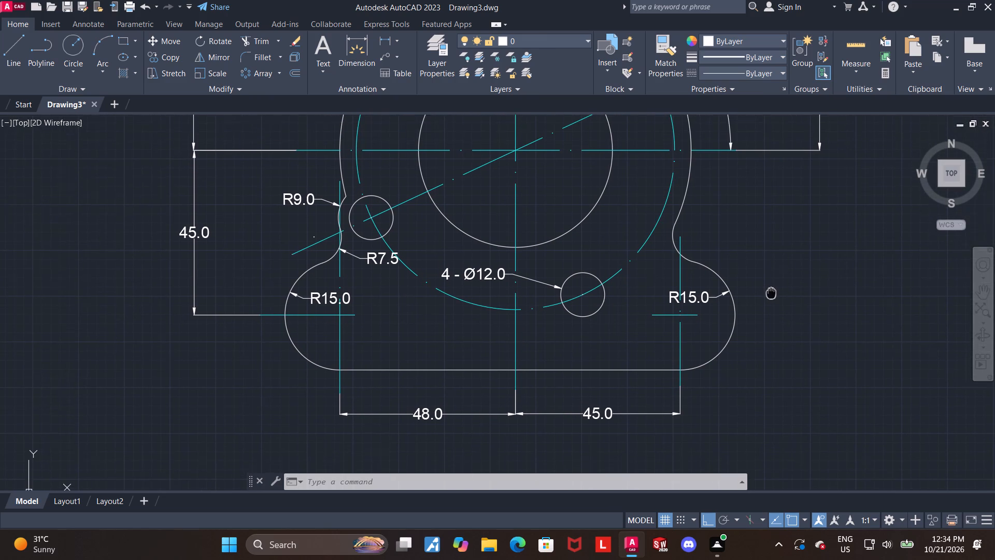
pyautogui.moveTo(771, 291); pyautogui.dragTo(772, 292, button='middle')
pyautogui.scroll(1, 513, 277)
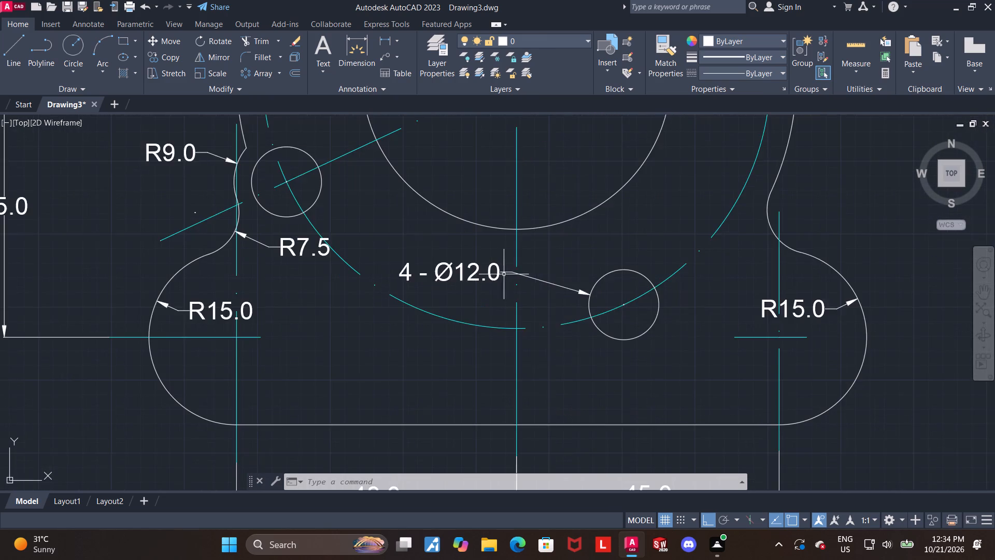
pyautogui.scroll(2, 486, 275)
pyautogui.scroll(-1, 483, 292)
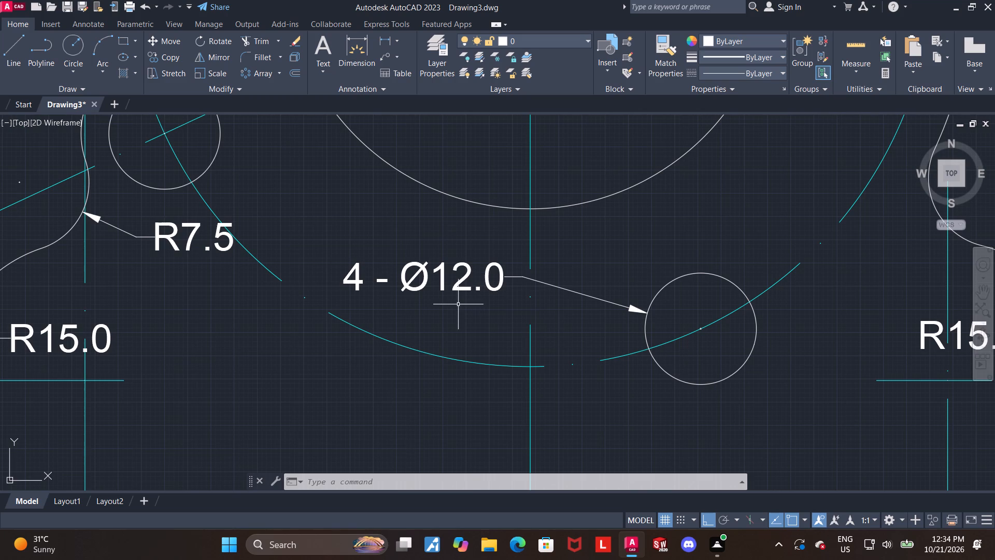
pyautogui.scroll(-1, 457, 306)
pyautogui.moveTo(452, 314); pyautogui.dragTo(509, 333, button='middle')
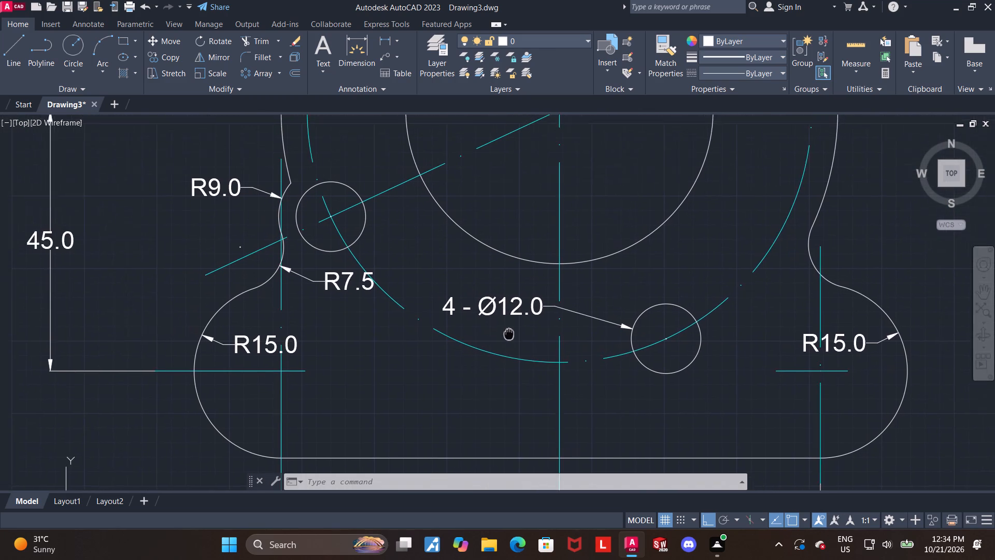
pyautogui.moveTo(509, 333); pyautogui.dragTo(544, 346, button='middle')
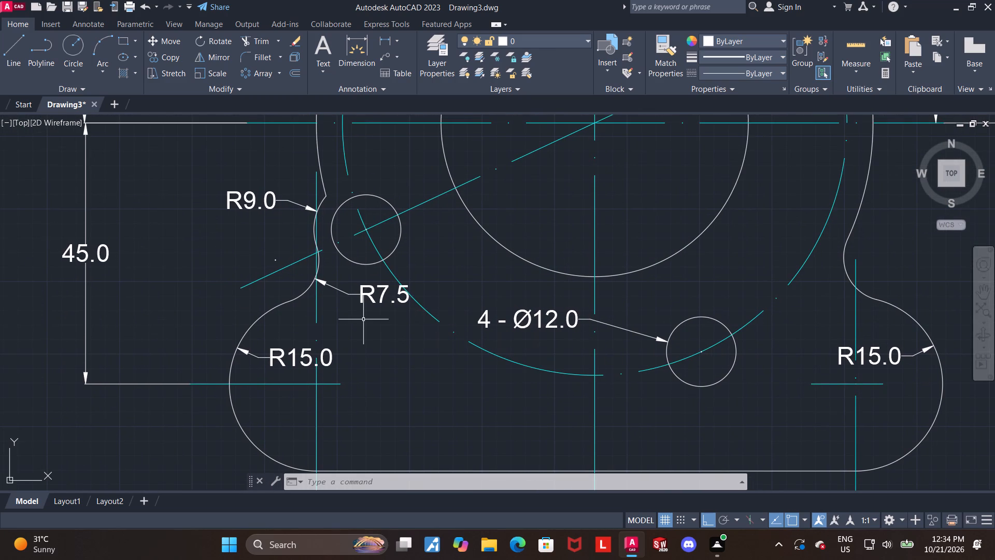
pyautogui.scroll(1, 329, 292)
pyautogui.scroll(-1, 398, 360)
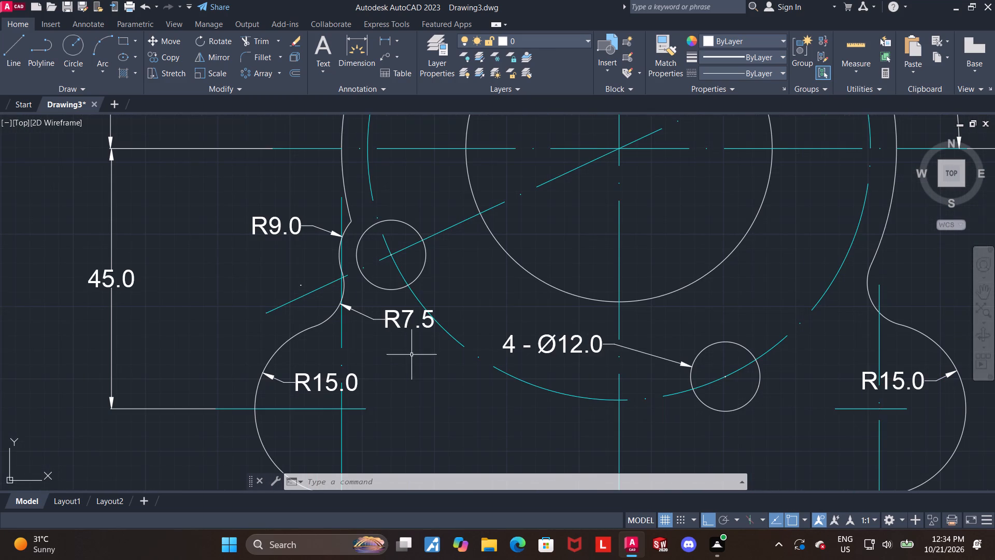
pyautogui.middleClick(416, 417)
# Draw a short horizontal helper line across the lower-left lobe's vertical centre line, just below the R7.5 fillet arc.
pyautogui.scroll(1, 399, 365)
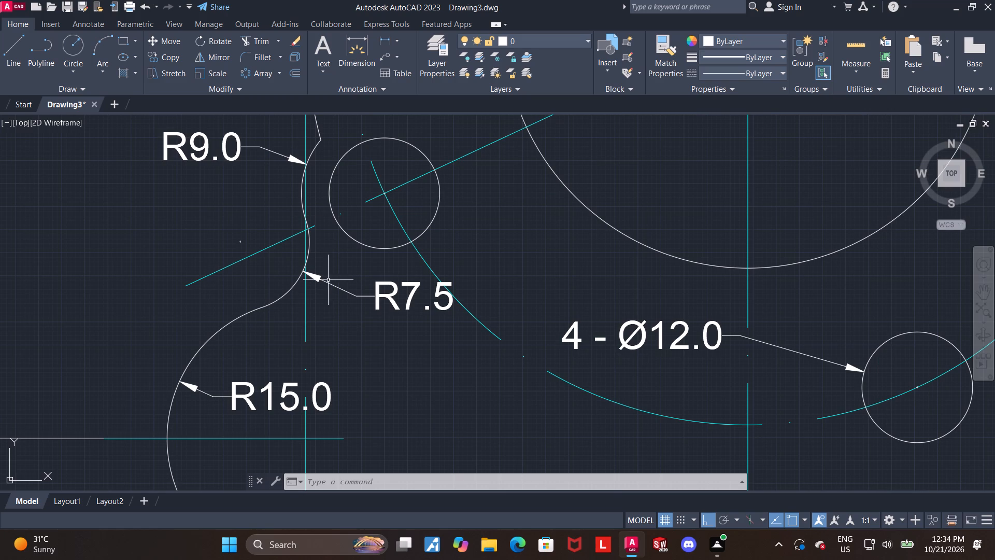
pyautogui.click(20, 39)
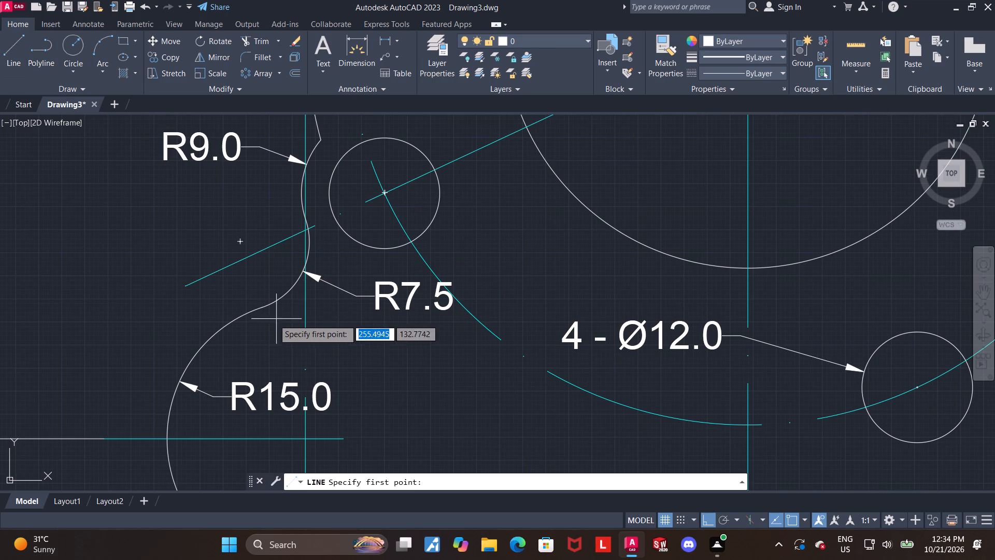
pyautogui.click(277, 320)
pyautogui.click(340, 318)
pyautogui.press('Escape')
pyautogui.press('Escape')
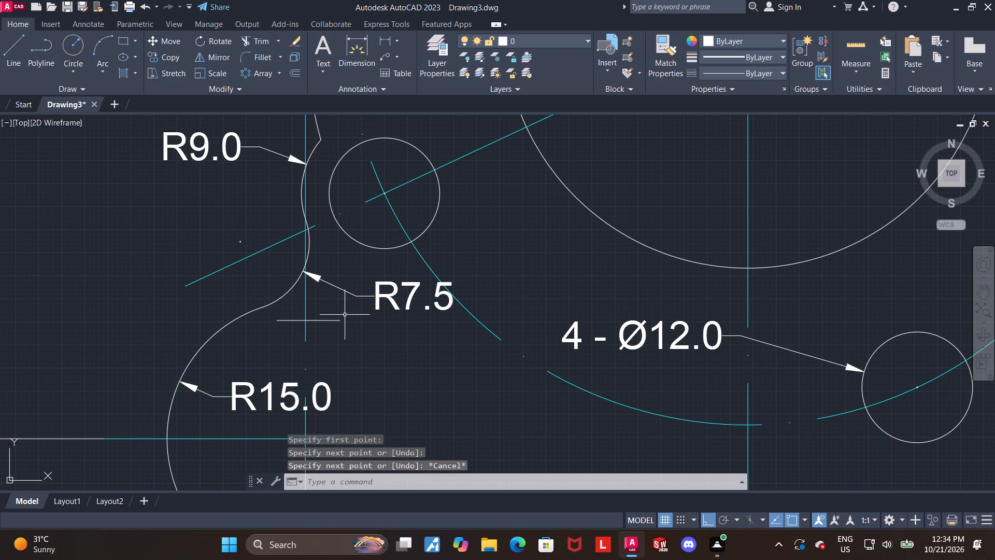
# Trim the vertical centre line between the R7.5 fillet arc and the helper line, and trim away the helper line itself.
pyautogui.click(257, 39)
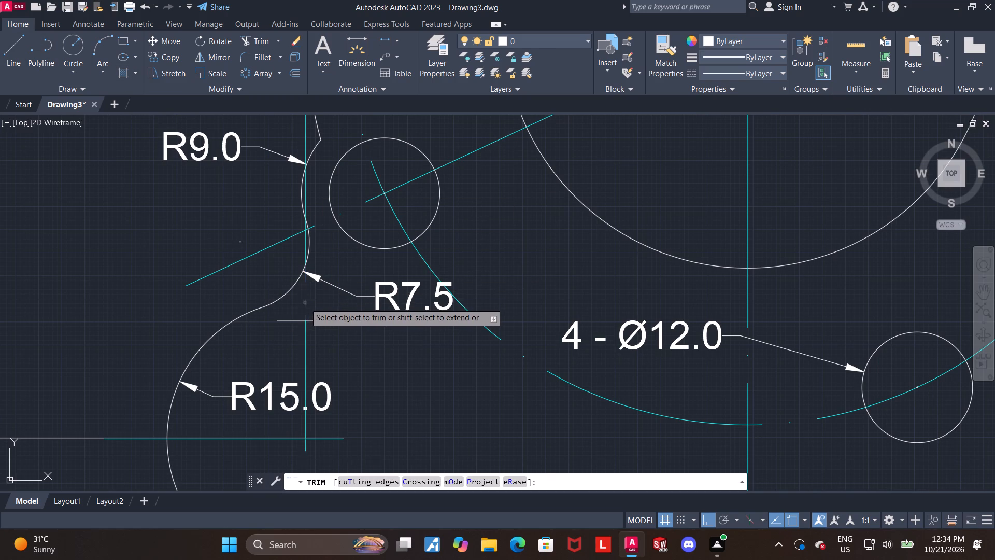
pyautogui.click(305, 303)
pyautogui.click(317, 320)
pyautogui.press('Escape')
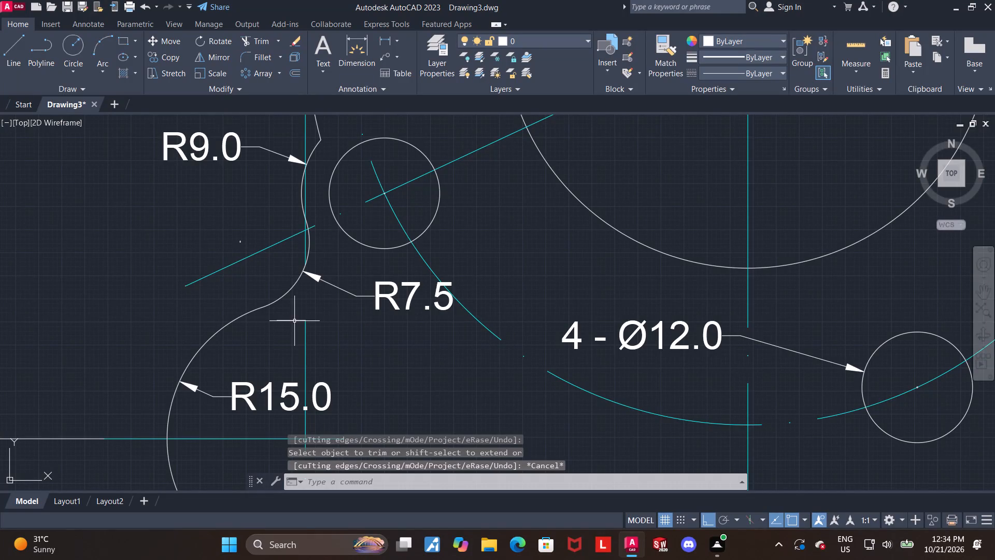
pyautogui.click(254, 45)
pyautogui.moveTo(287, 332); pyautogui.dragTo(288, 321)
pyautogui.click(291, 319)
pyautogui.press('Escape')
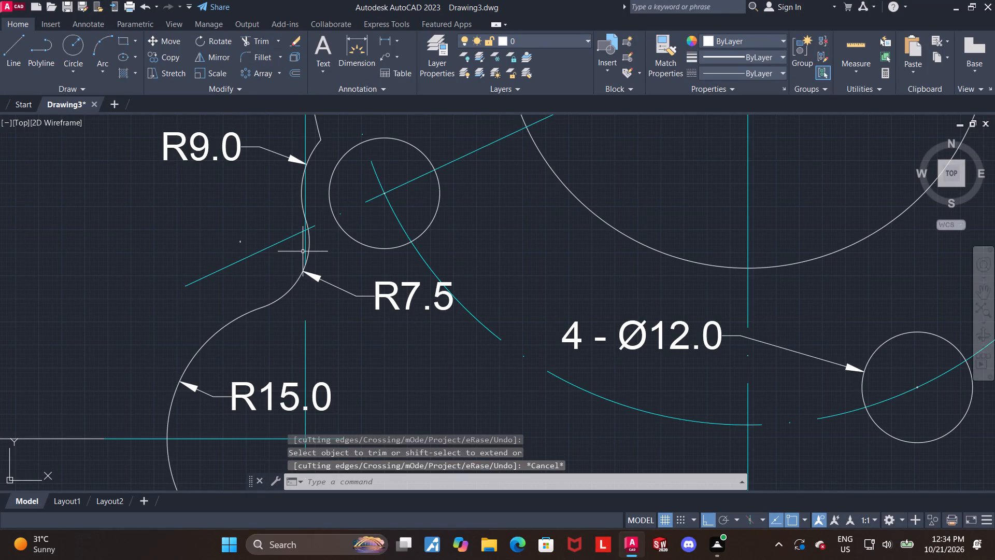
# Erase the leftover vertical centre line segment above the lower-left lobe, beside the R7.5 fillet arc.
pyautogui.click(305, 251)
pyautogui.press('Delete')
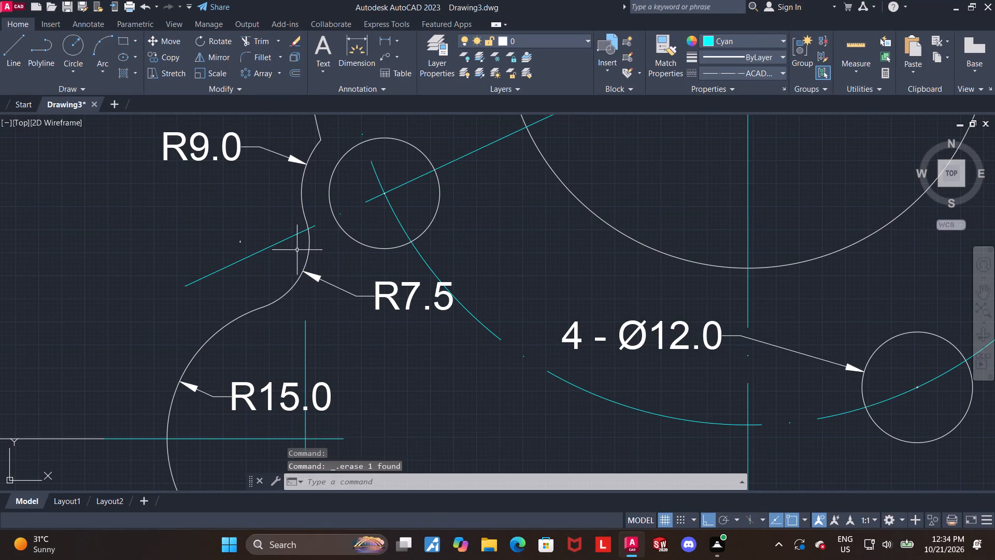
# Examine the centre lines and dimensions around the whole part, from the base lobes up to the top lobe, for anything missing.
pyautogui.scroll(-3, 290, 250)
pyautogui.scroll(1, 321, 219)
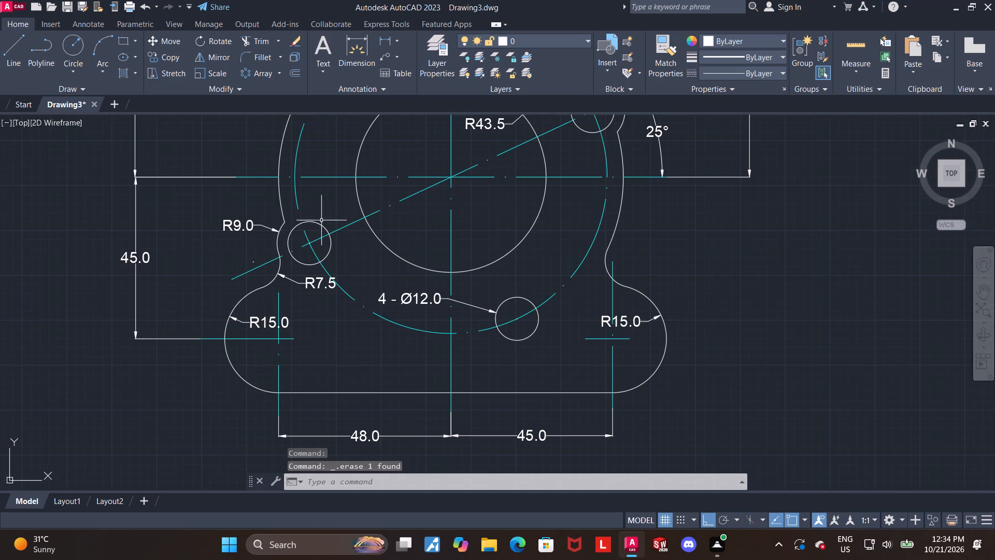
pyautogui.scroll(1, 302, 308)
pyautogui.scroll(-1, 330, 327)
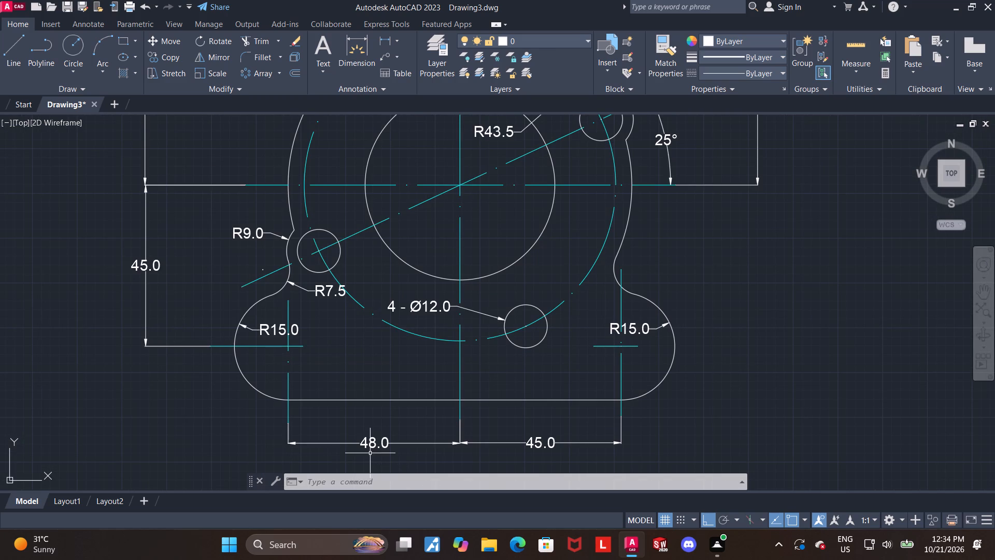
pyautogui.moveTo(746, 387); pyautogui.dragTo(734, 378, button='middle')
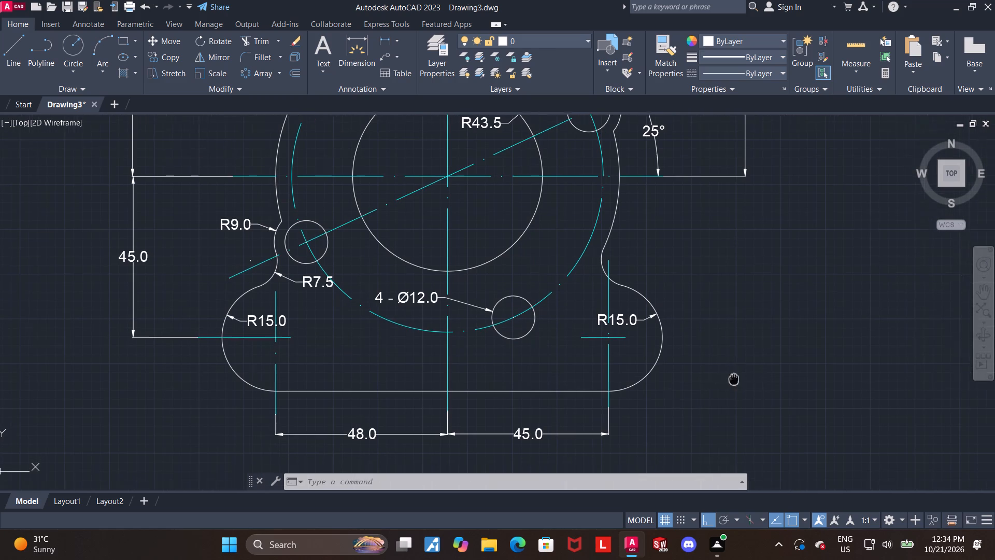
pyautogui.moveTo(734, 378); pyautogui.dragTo(726, 318, button='middle')
pyautogui.middleClick(636, 318)
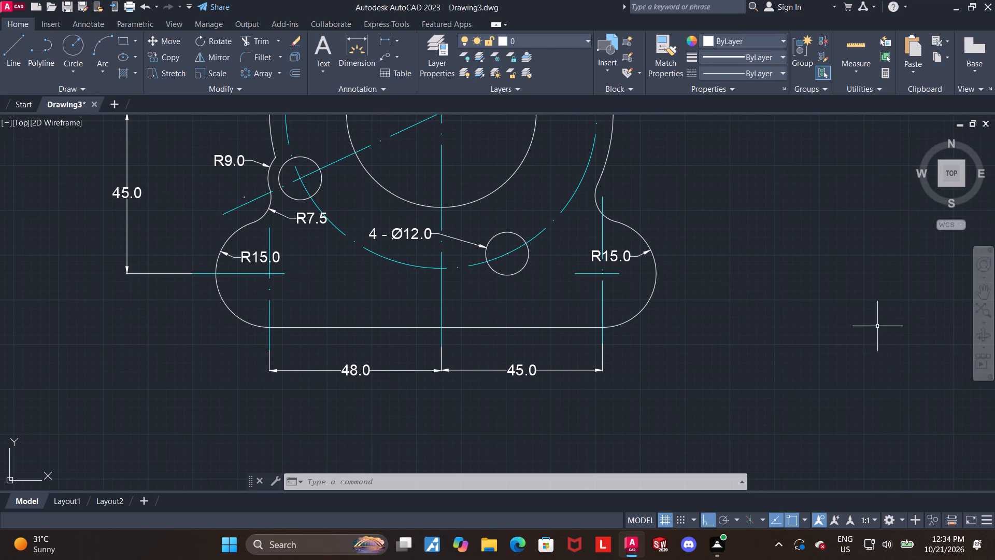
pyautogui.moveTo(887, 328); pyautogui.dragTo(892, 348, button='middle')
pyautogui.moveTo(725, 308); pyautogui.dragTo(749, 345, button='middle')
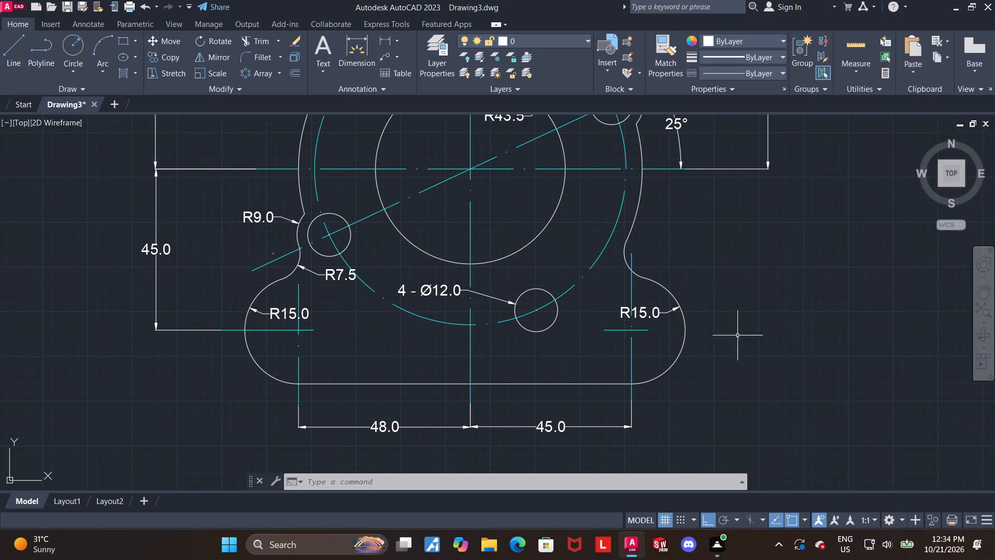
pyautogui.scroll(2, 339, 275)
pyautogui.scroll(-1, 336, 318)
pyautogui.moveTo(335, 318); pyautogui.dragTo(351, 335, button='middle')
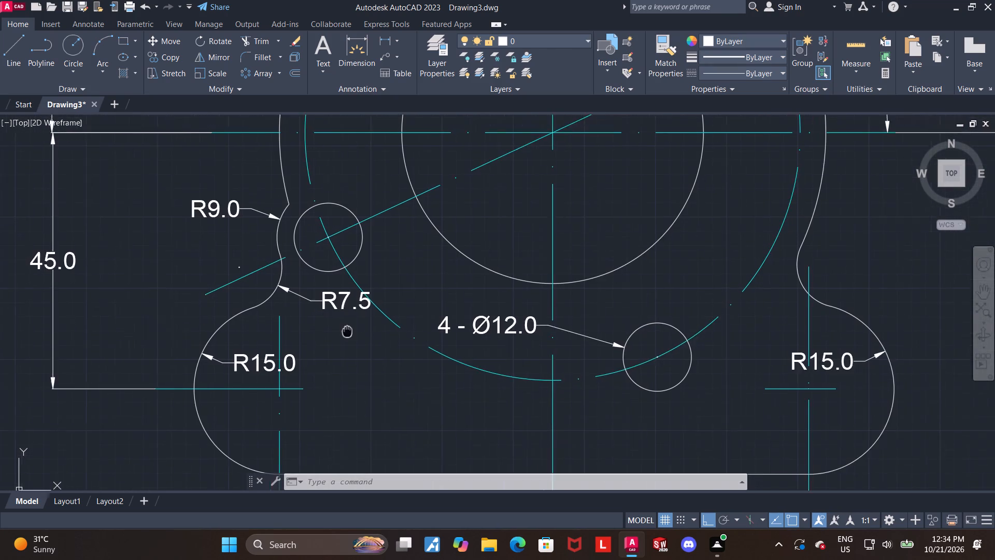
pyautogui.moveTo(351, 335); pyautogui.dragTo(383, 373, button='middle')
pyautogui.moveTo(285, 274); pyautogui.dragTo(298, 330, button='middle')
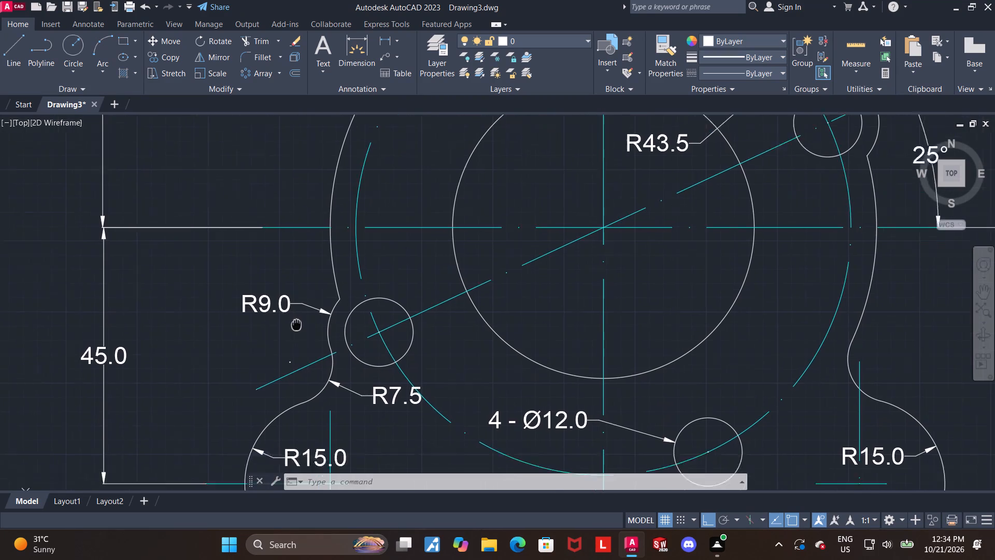
pyautogui.moveTo(298, 330); pyautogui.dragTo(302, 345, button='middle')
pyautogui.scroll(-2, 170, 338)
pyautogui.moveTo(196, 324); pyautogui.dragTo(190, 397, button='middle')
pyautogui.scroll(1, 176, 330)
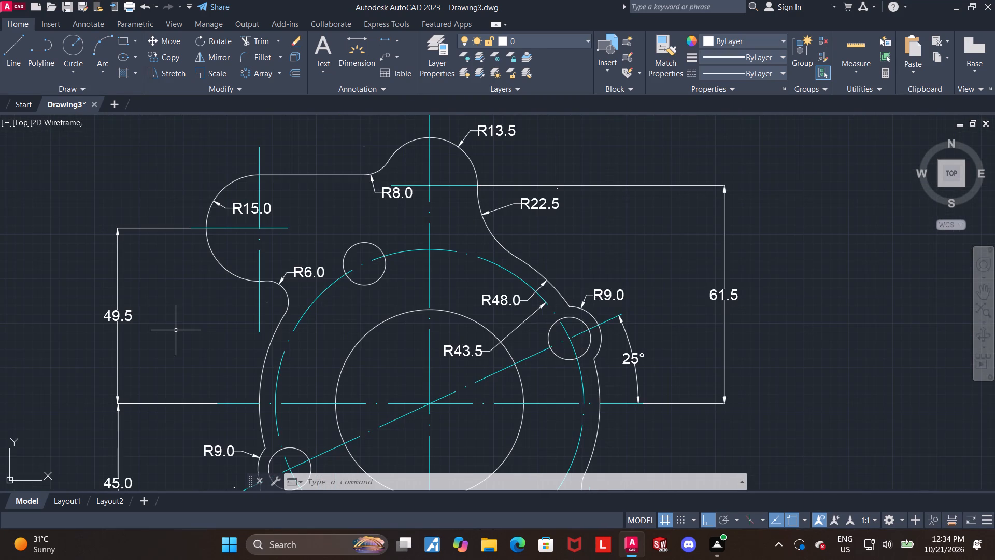
pyautogui.moveTo(175, 330); pyautogui.dragTo(190, 412, button='middle')
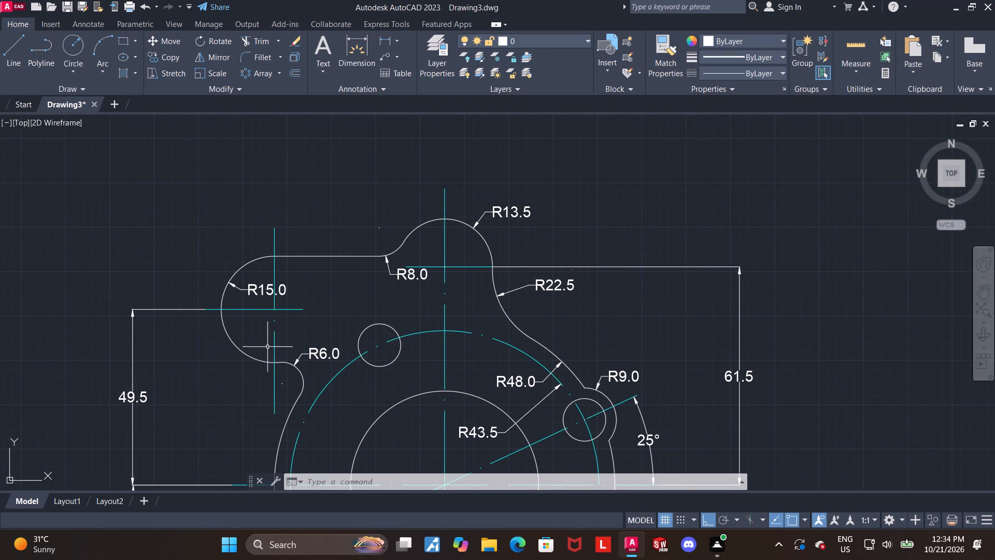
pyautogui.moveTo(278, 320); pyautogui.dragTo(230, 287, button='middle')
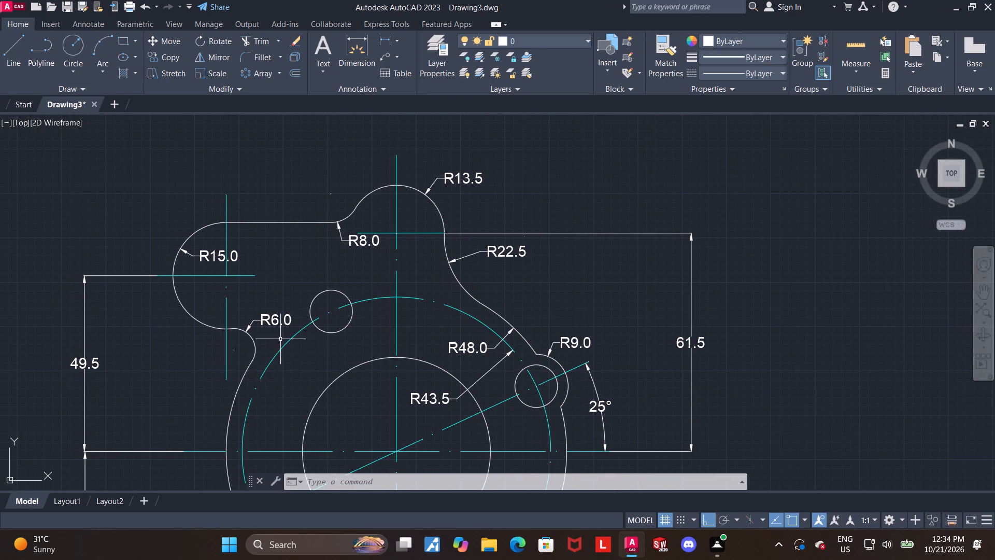
pyautogui.moveTo(278, 310); pyautogui.dragTo(261, 357, button='middle')
pyautogui.moveTo(590, 234); pyautogui.dragTo(588, 234, button='middle')
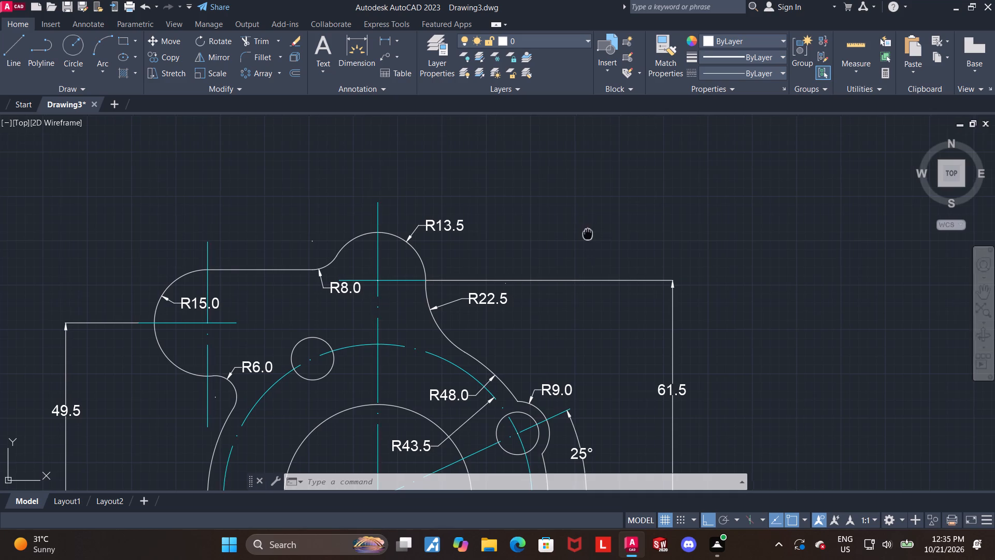
pyautogui.moveTo(588, 234); pyautogui.dragTo(495, 192, button='middle')
pyautogui.moveTo(446, 296); pyautogui.dragTo(422, 244, button='middle')
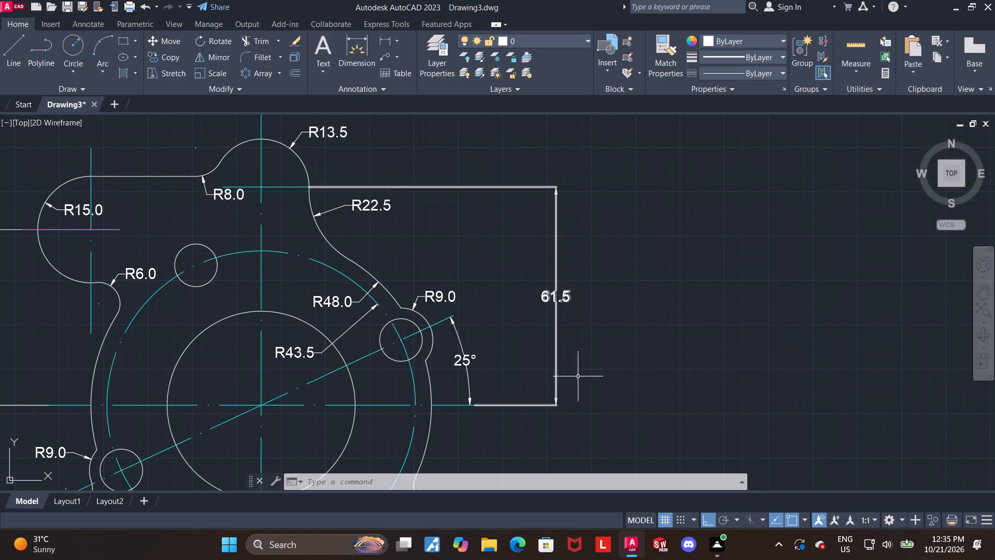
# Dimension the large central circle's diameter, placing the text inside the circle in its lower-right quarter.
pyautogui.moveTo(601, 377); pyautogui.dragTo(706, 284, button='middle')
pyautogui.scroll(1, 419, 327)
pyautogui.click(346, 46)
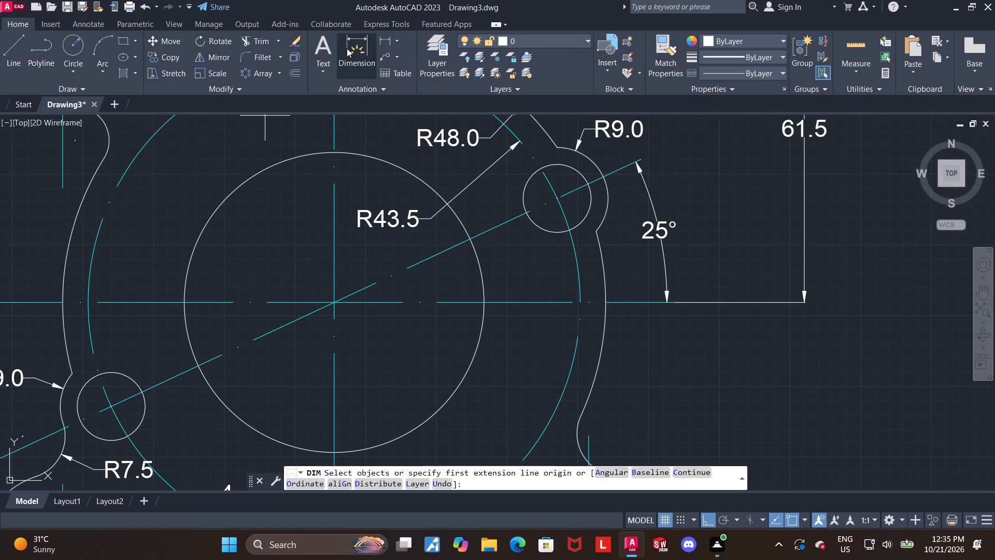
pyautogui.click(476, 352)
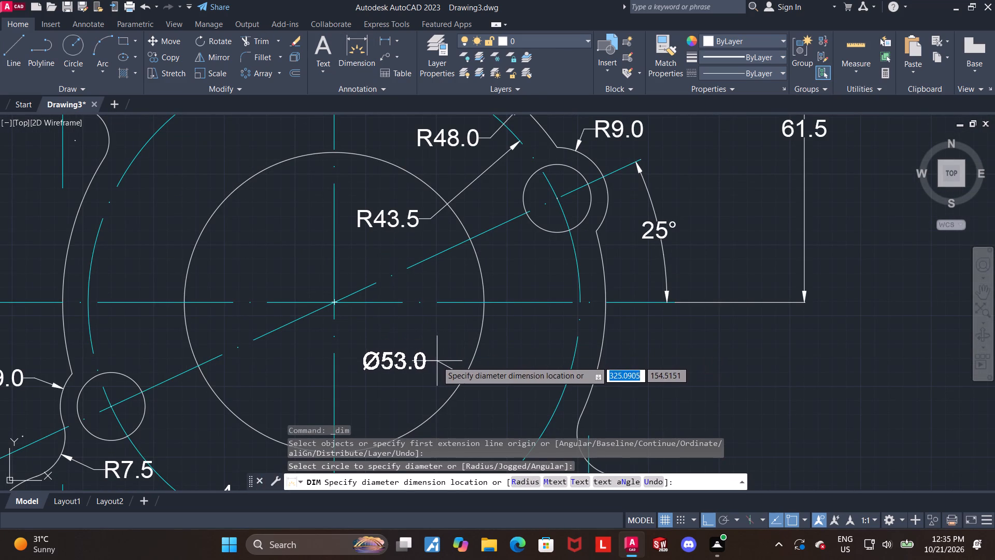
pyautogui.click(436, 361)
pyautogui.press('Escape')
# Examine the complete dimensioned part as a whole to check its outline, centre lines and dimensions.
pyautogui.scroll(-2, 601, 381)
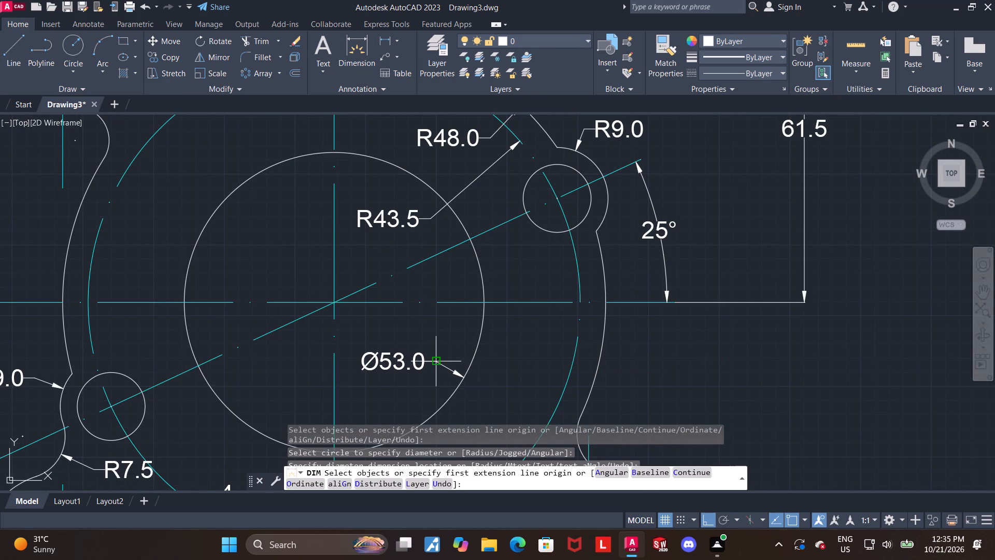
pyautogui.scroll(-2, 655, 375)
pyautogui.moveTo(679, 338); pyautogui.dragTo(631, 259, button='middle')
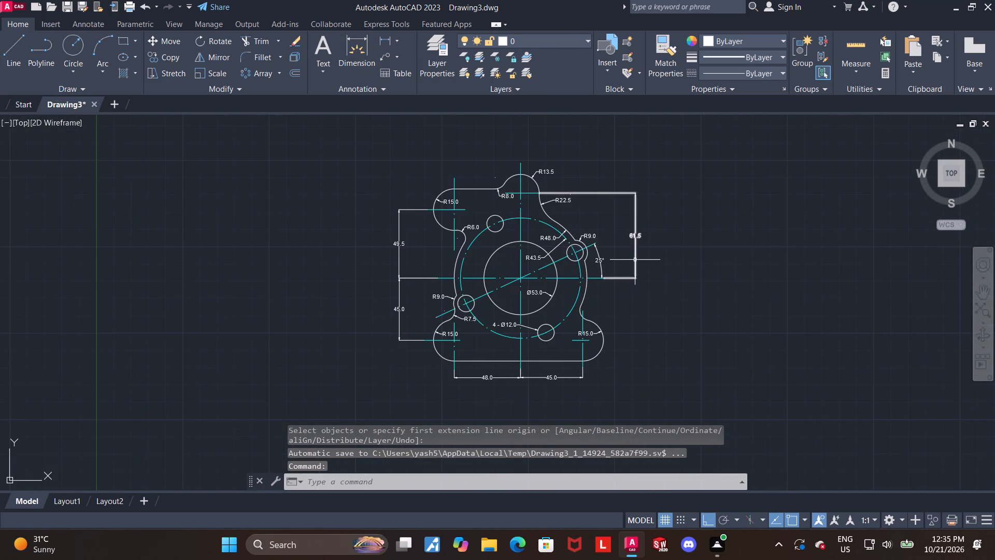
pyautogui.scroll(1, 636, 263)
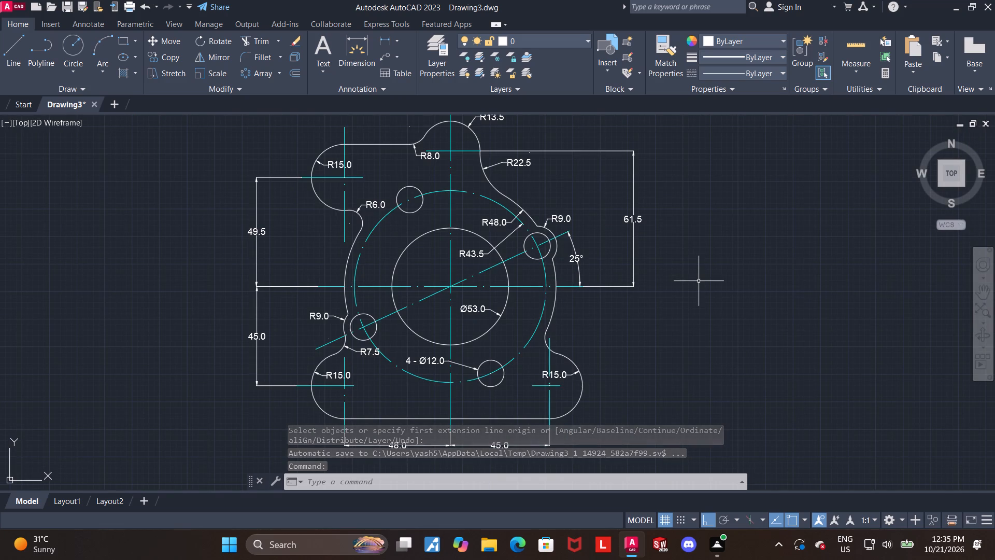
pyautogui.scroll(-1, 699, 281)
pyautogui.moveTo(682, 292); pyautogui.dragTo(595, 318, button='middle')
pyautogui.moveTo(595, 315); pyautogui.dragTo(615, 309, button='middle')
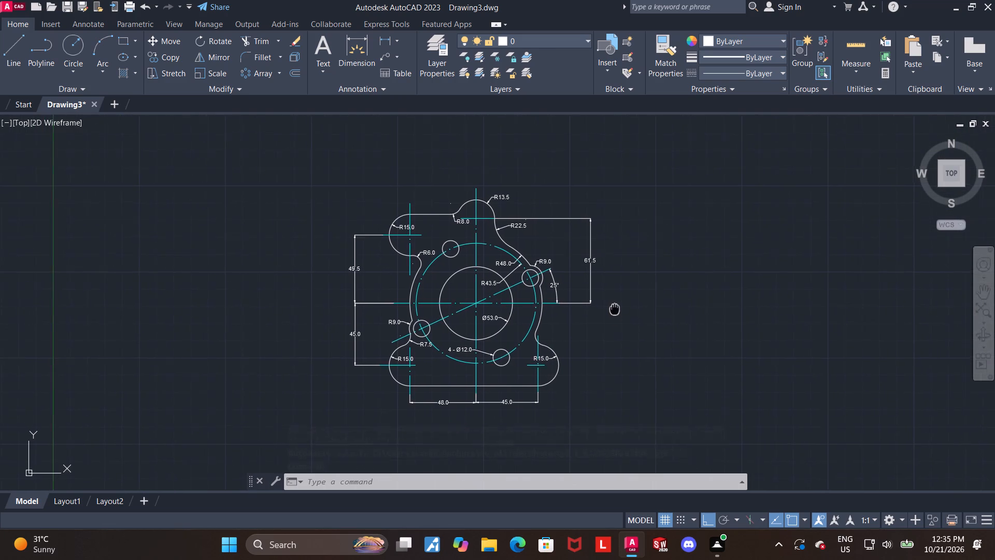
pyautogui.moveTo(615, 309); pyautogui.dragTo(622, 317, button='middle')
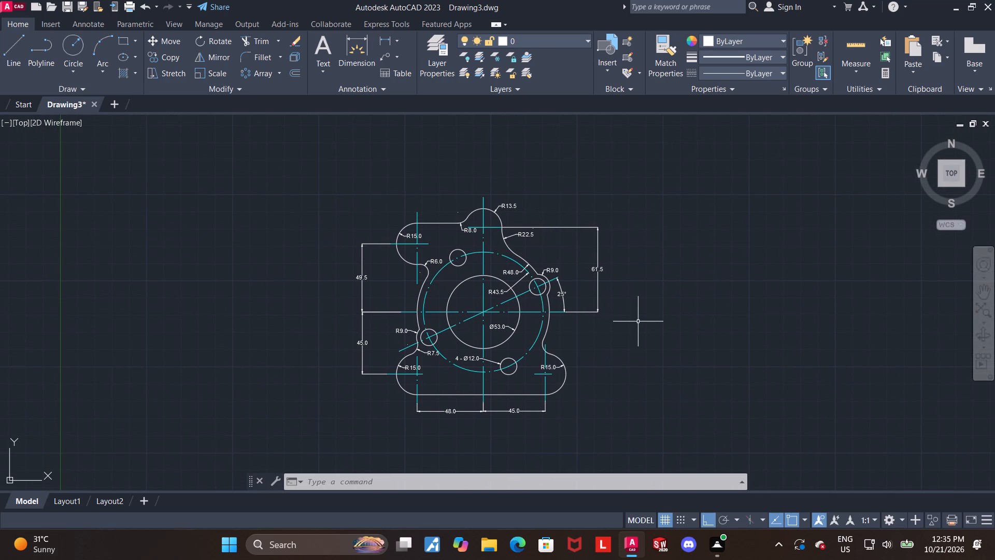
pyautogui.scroll(1, 634, 321)
pyautogui.moveTo(656, 324); pyautogui.dragTo(670, 313, button='middle')
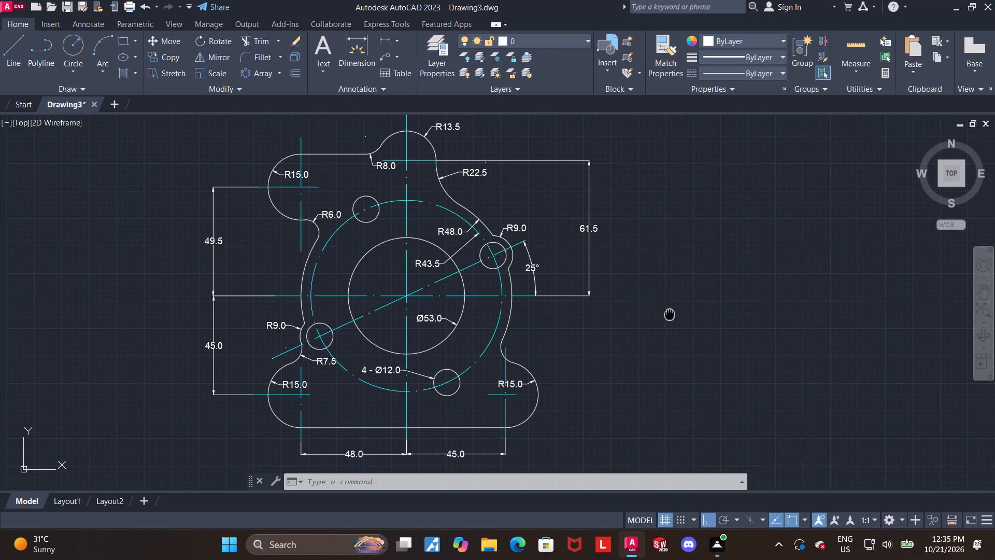
pyautogui.moveTo(670, 313); pyautogui.dragTo(672, 314, button='middle')
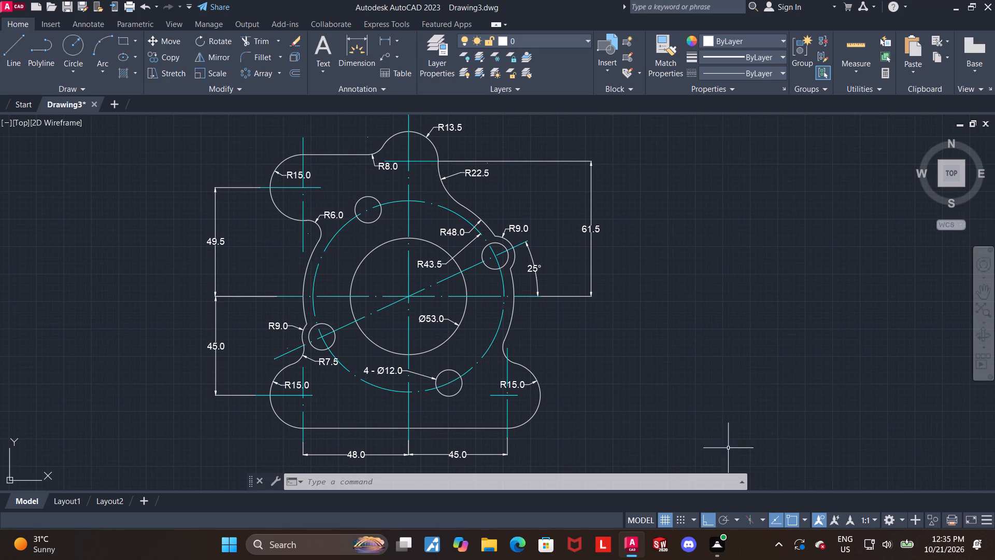
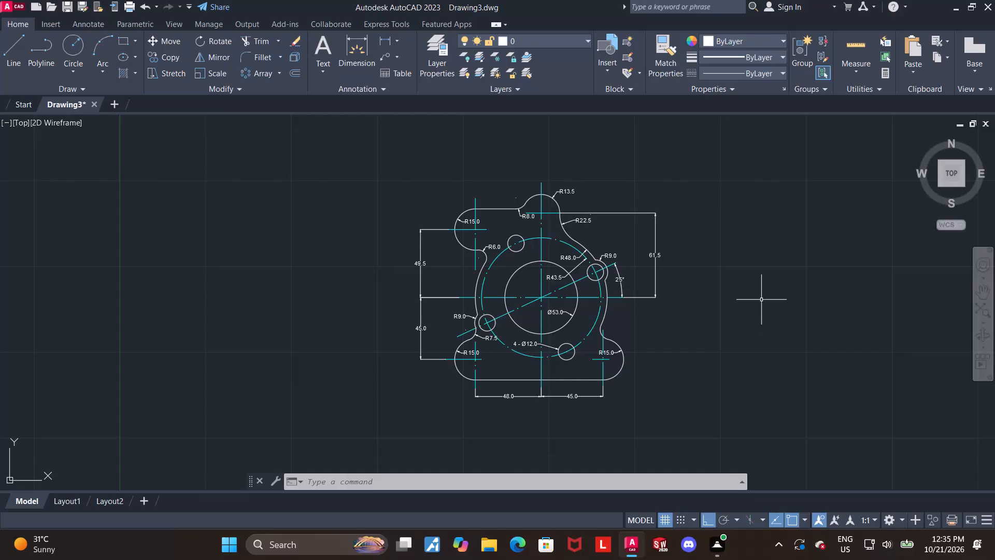
# Turn off recording to the command log file with LOGFILEOFF.
pyautogui.write('logfile')
pyautogui.click(813, 335)
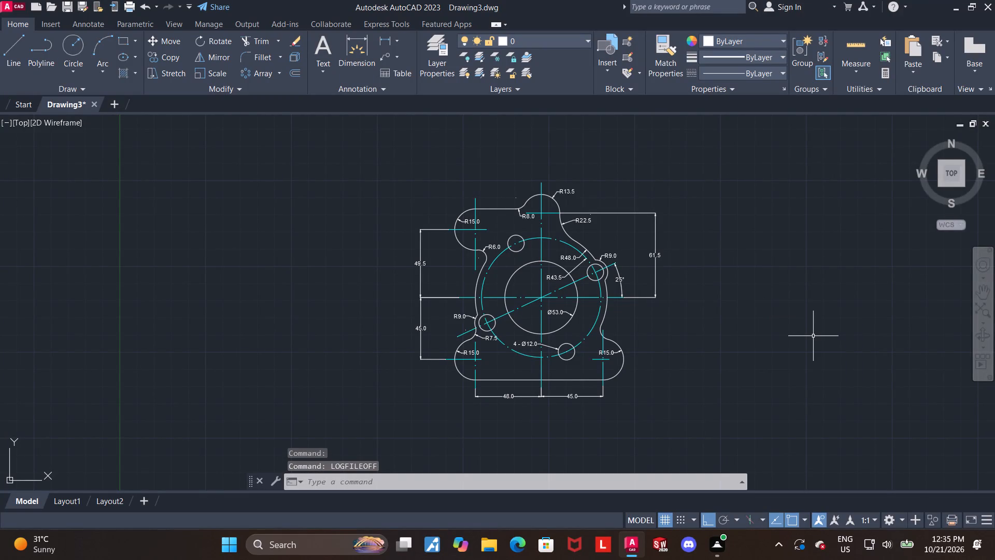
# Save the drawing in the Downloads folder as "lobed flange plate" in AutoCAD 2018 Drawing format.
pyautogui.hotkey('ctrl', 's')
pyautogui.write('lobed flange plate')
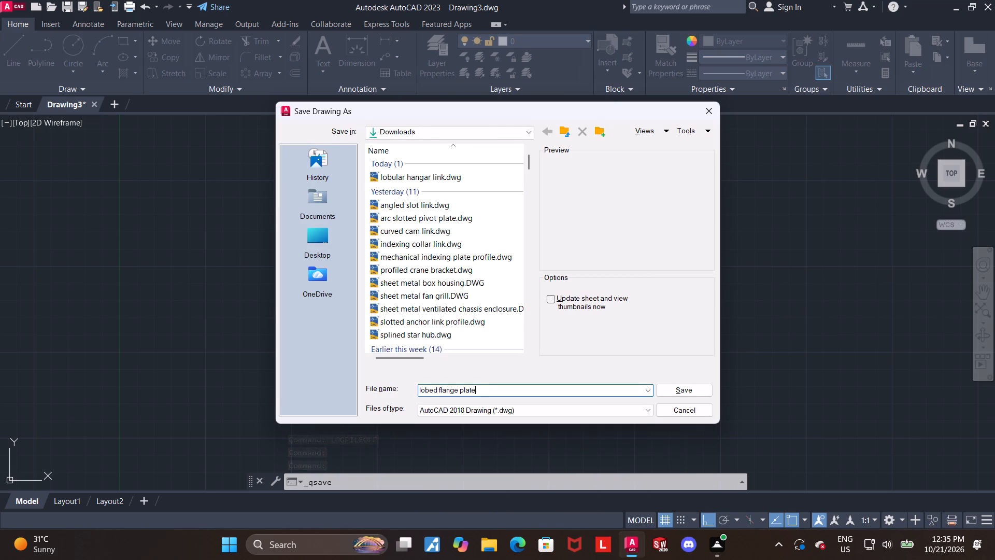
pyautogui.click(679, 386)
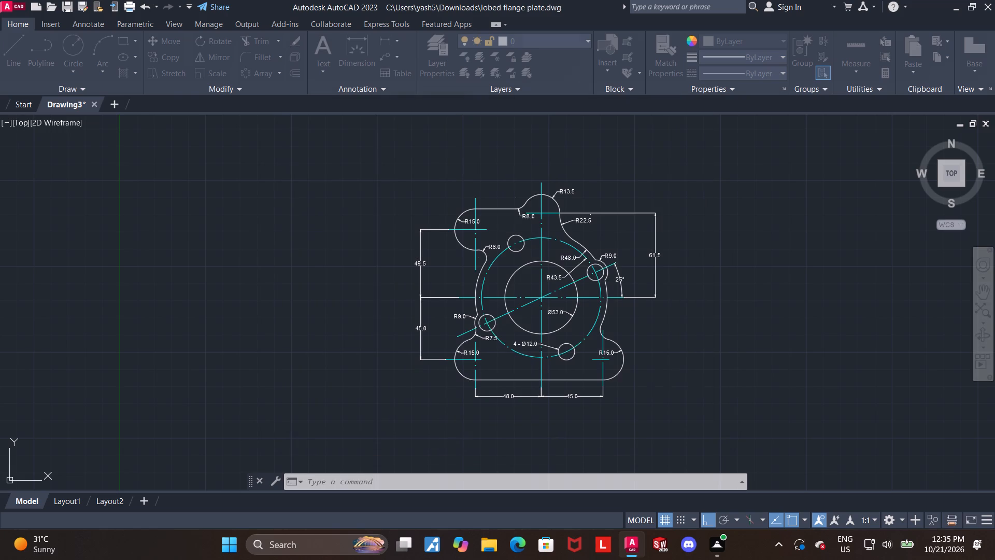
# Set up a plot using DWG To PDF.pc3 on ISO A4 (297.00 x 210.00 MM) paper with the plot centred.
pyautogui.write('plot')
pyautogui.press('Return')
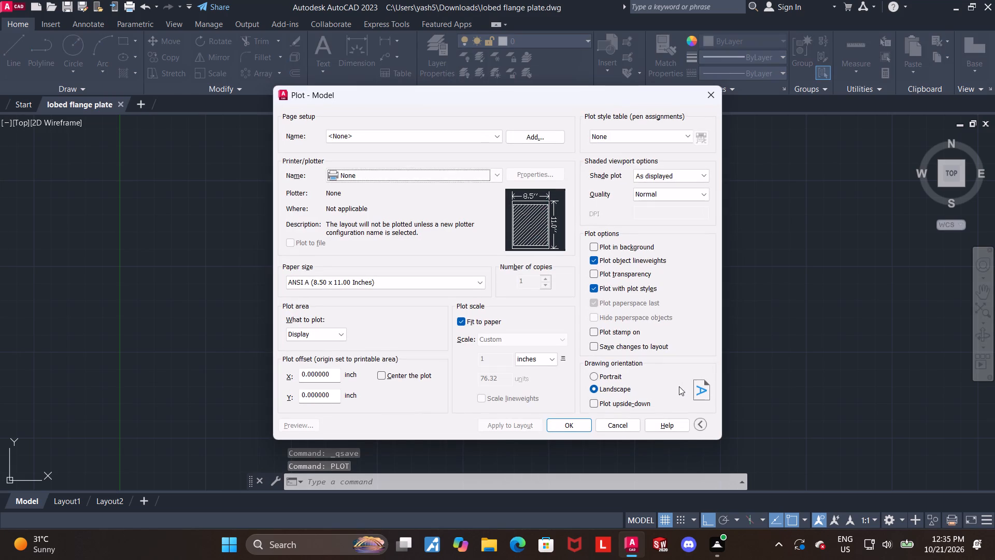
pyautogui.click(373, 175)
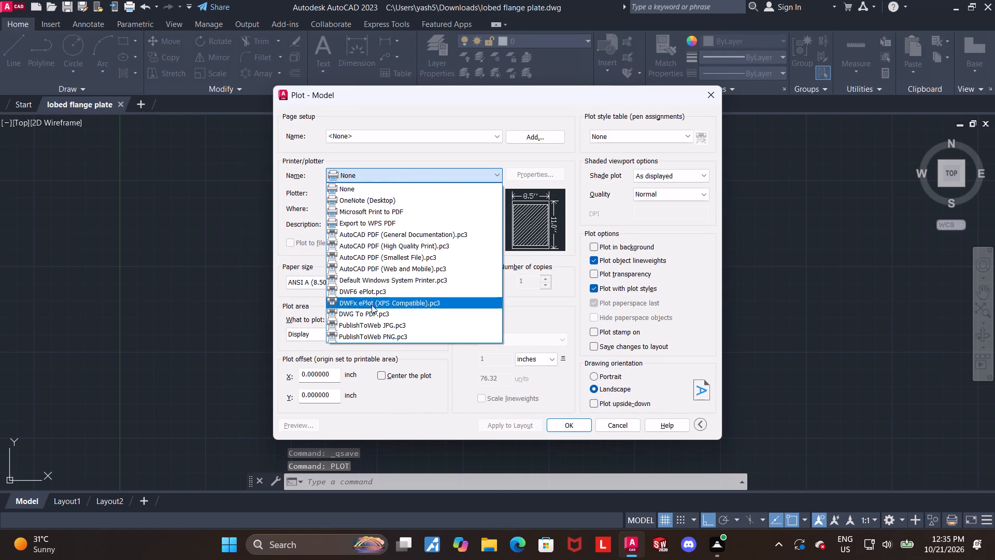
pyautogui.click(377, 314)
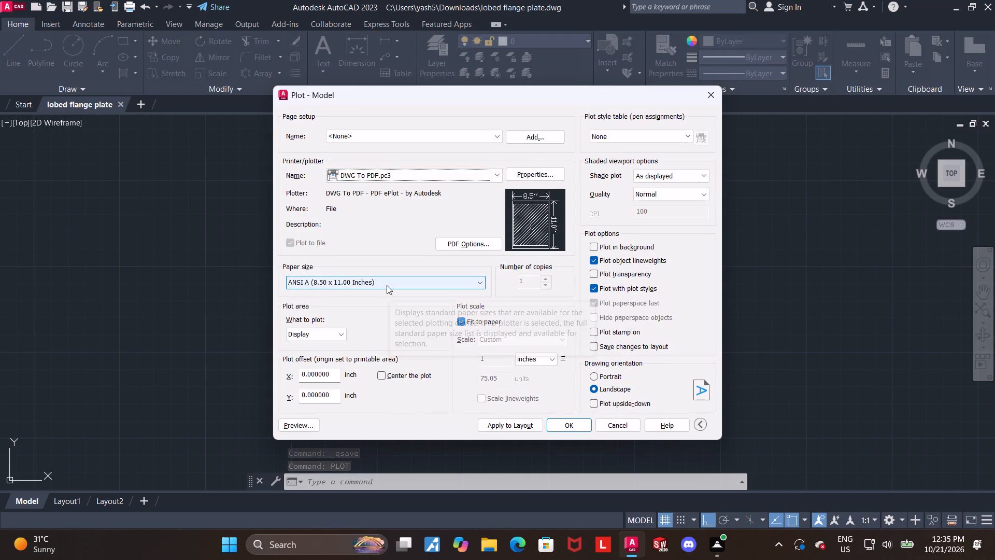
pyautogui.click(387, 285)
pyautogui.scroll(-7, 367, 423)
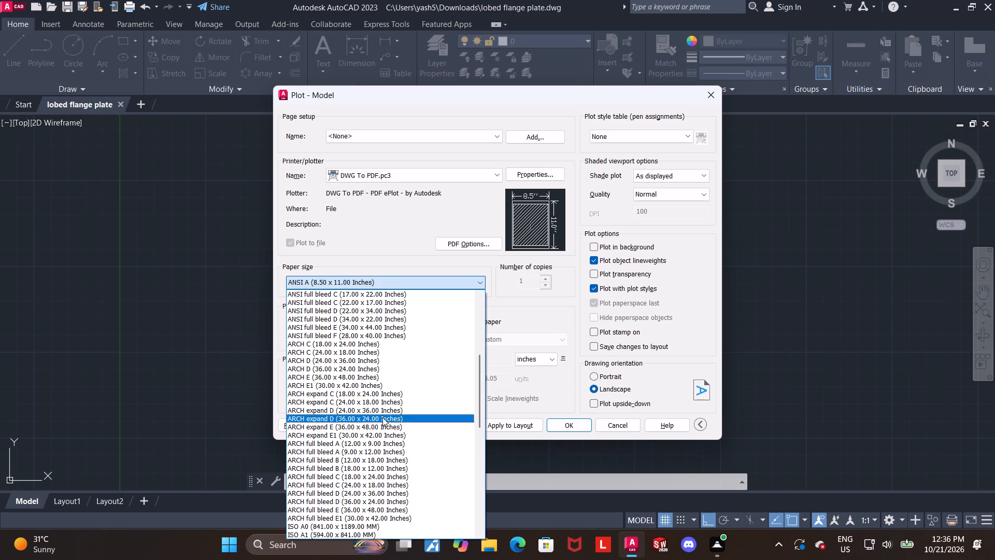
pyautogui.scroll(-2, 378, 408)
pyautogui.scroll(-1, 381, 488)
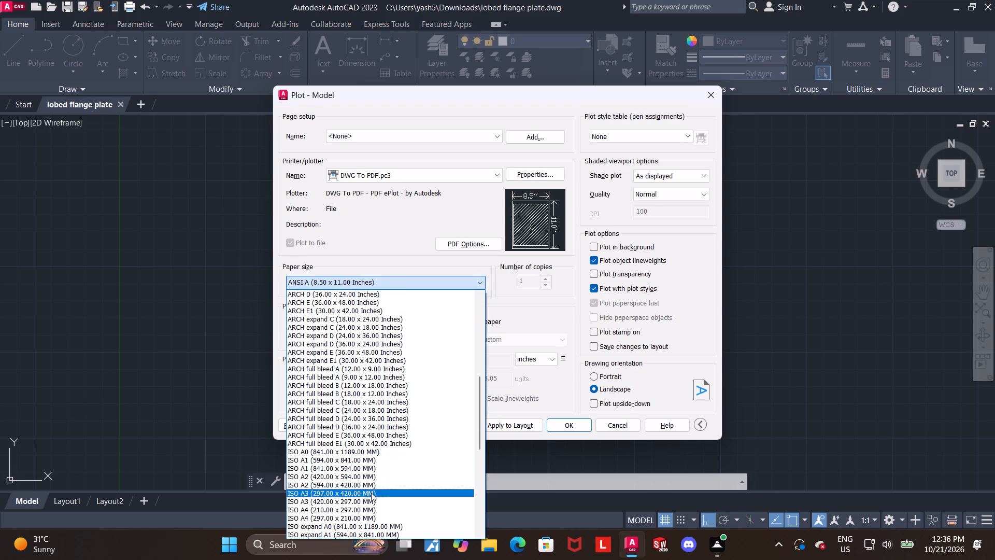
pyautogui.click(355, 515)
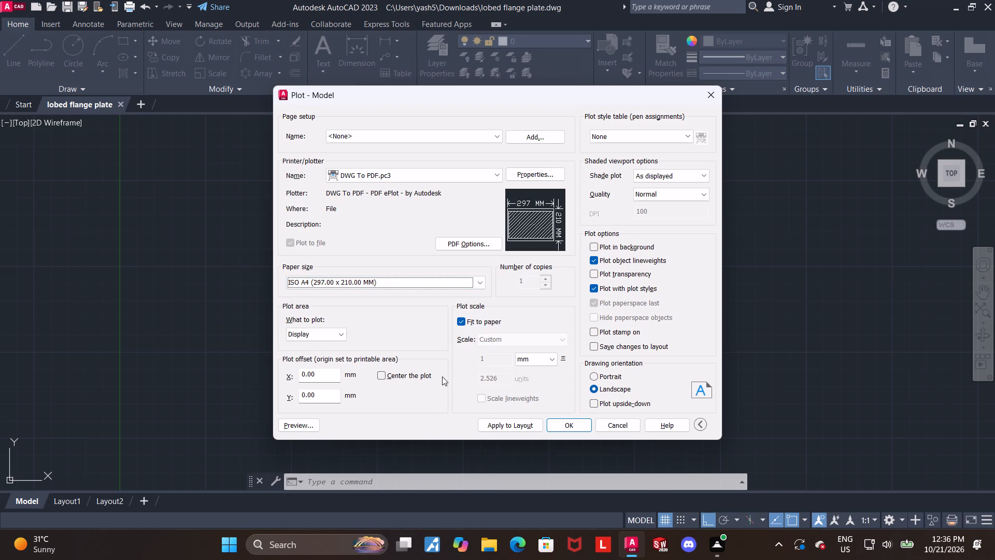
pyautogui.click(380, 374)
# Set the plot area to a window enclosing the whole part and all its dimensions.
pyautogui.click(336, 335)
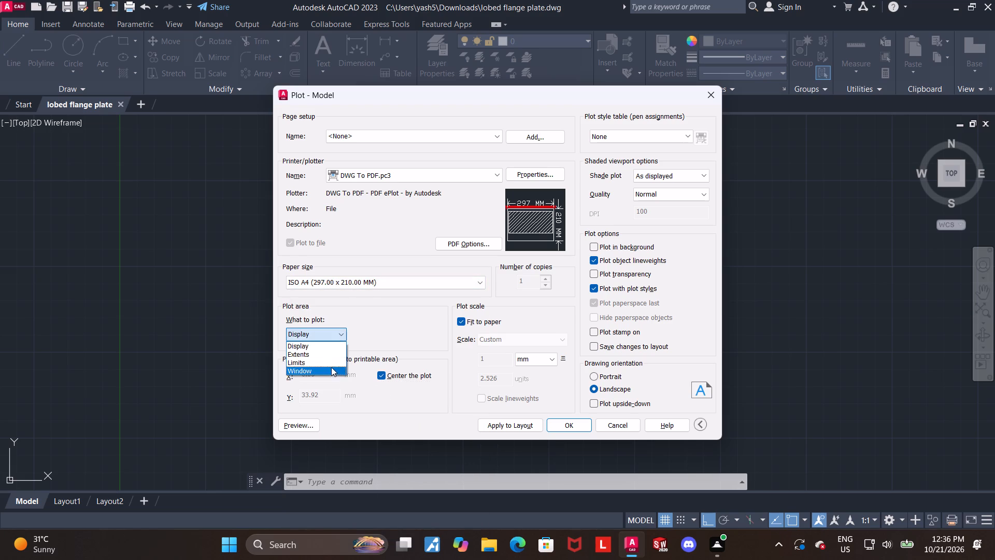
pyautogui.click(331, 368)
pyautogui.click(343, 164)
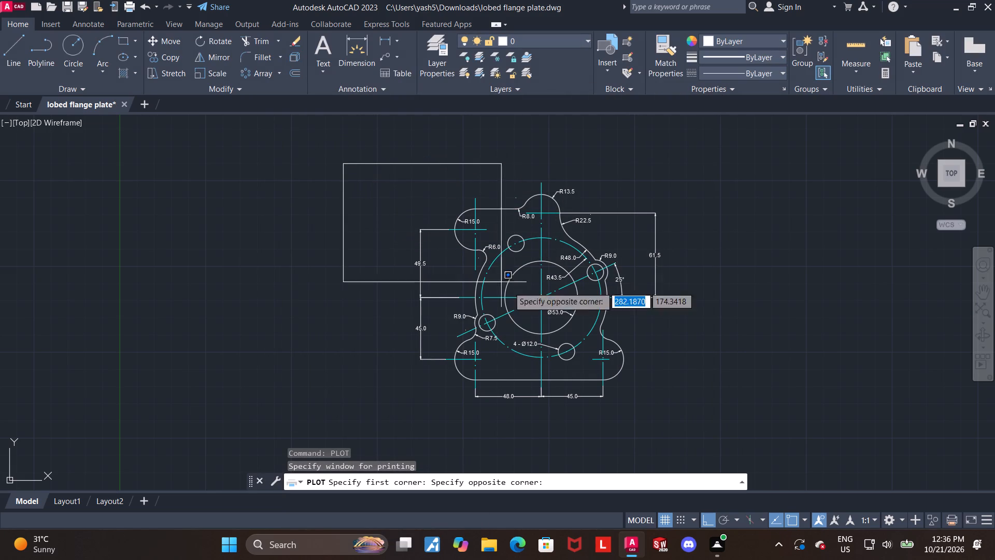
pyautogui.click(721, 428)
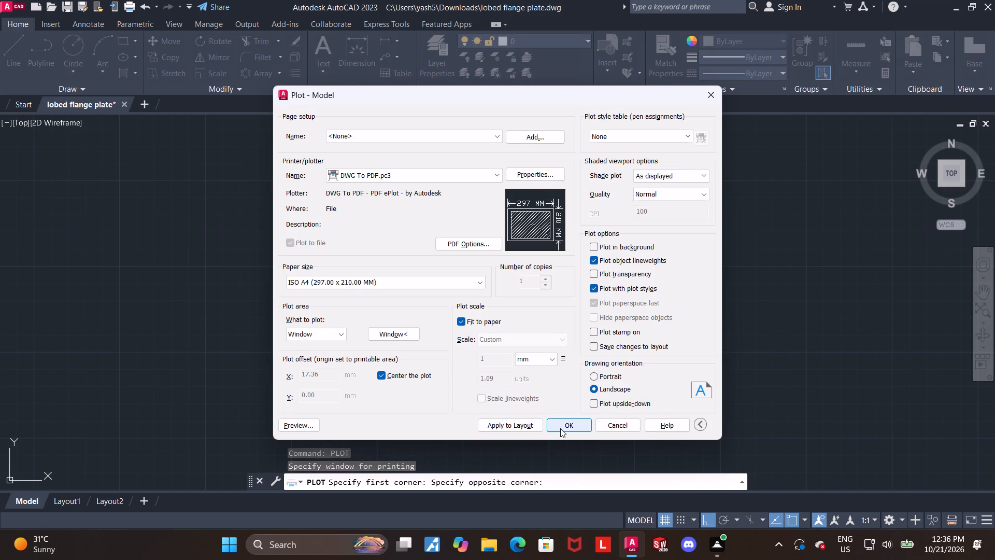
# Plot the drawing to a PDF saved as "lobed flange plate-Model.pdf" in the Downloads folder.
pyautogui.click(560, 428)
pyautogui.click(696, 388)
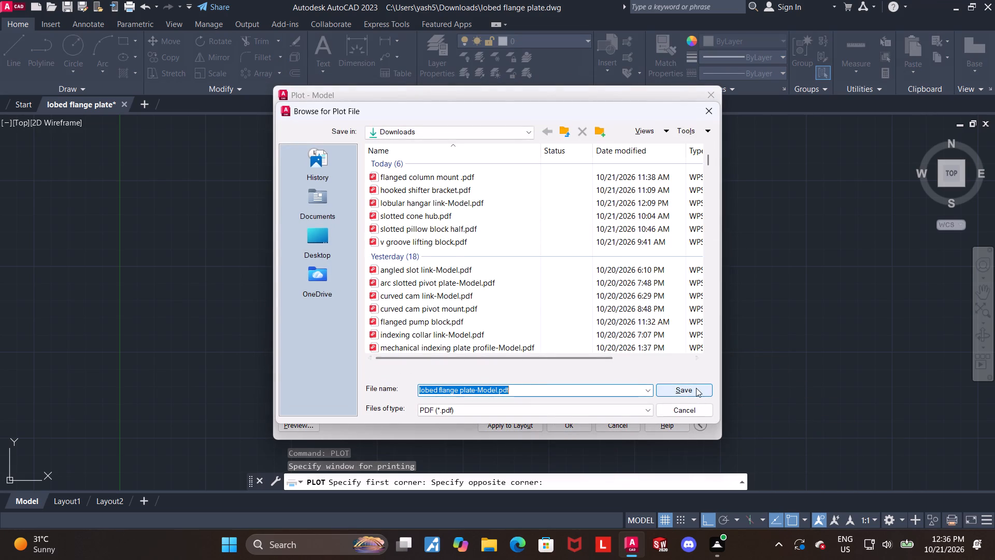